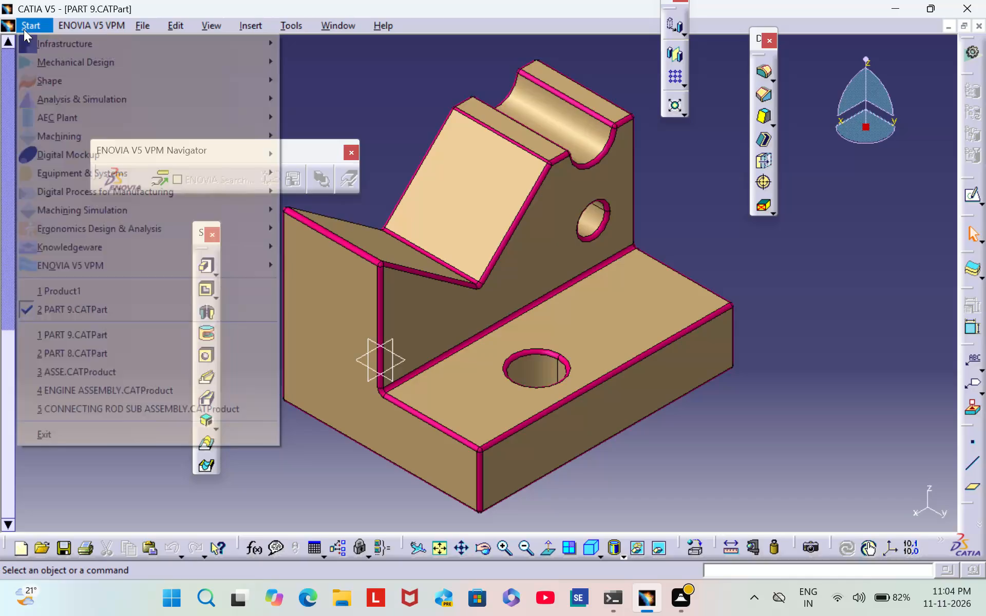
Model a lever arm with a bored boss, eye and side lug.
Create a new part in the Part Design workbench, keeping the default name and hybrid design enabled.
left_click(61, 57)
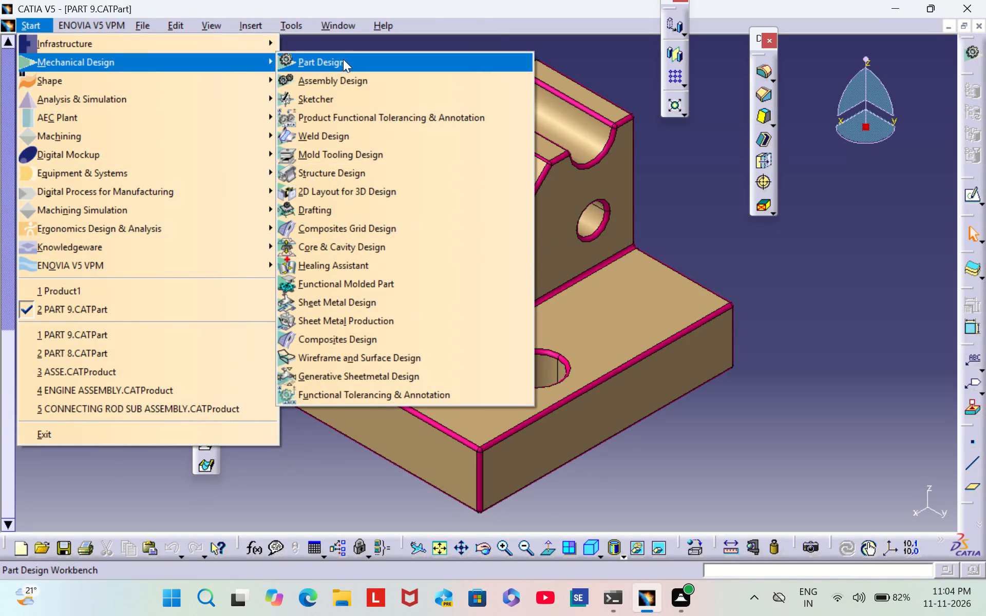
left_click(333, 65)
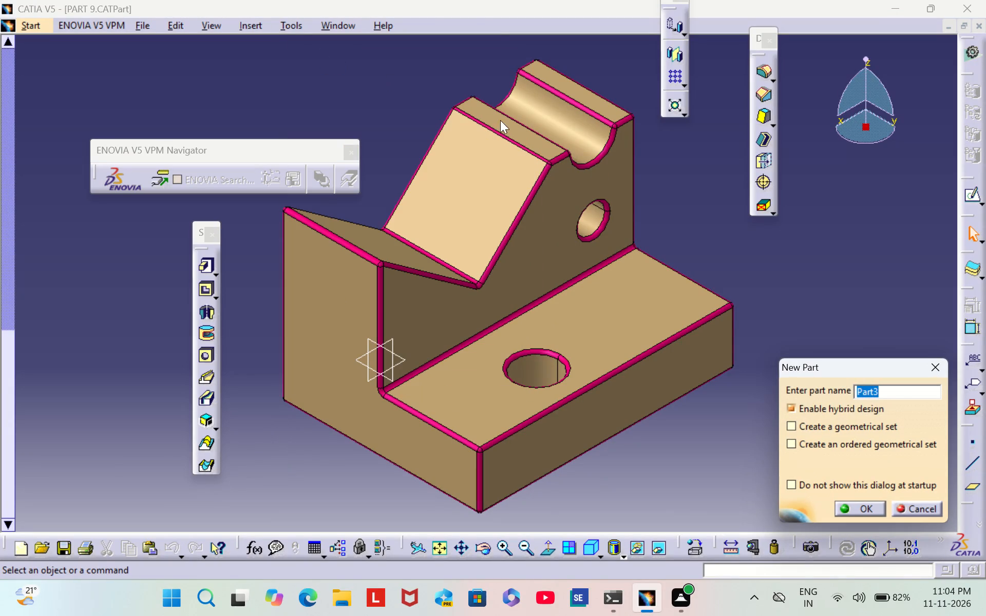
left_click(868, 507)
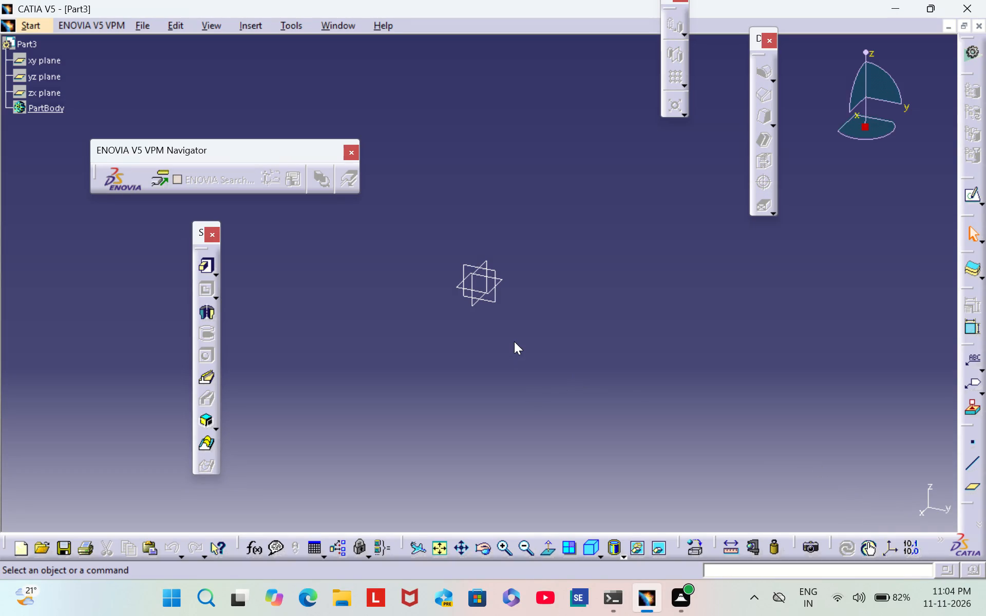
Sketch two concentric circles centred on the origin of the zx plane, with radii of about 39 mm and 32 mm.
left_click(485, 283)
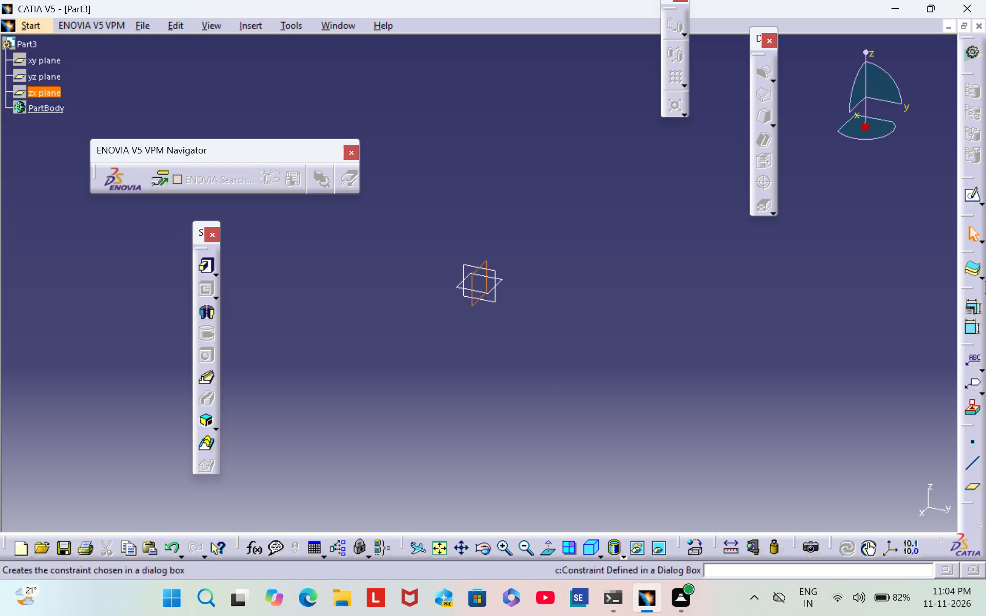
left_click(971, 199)
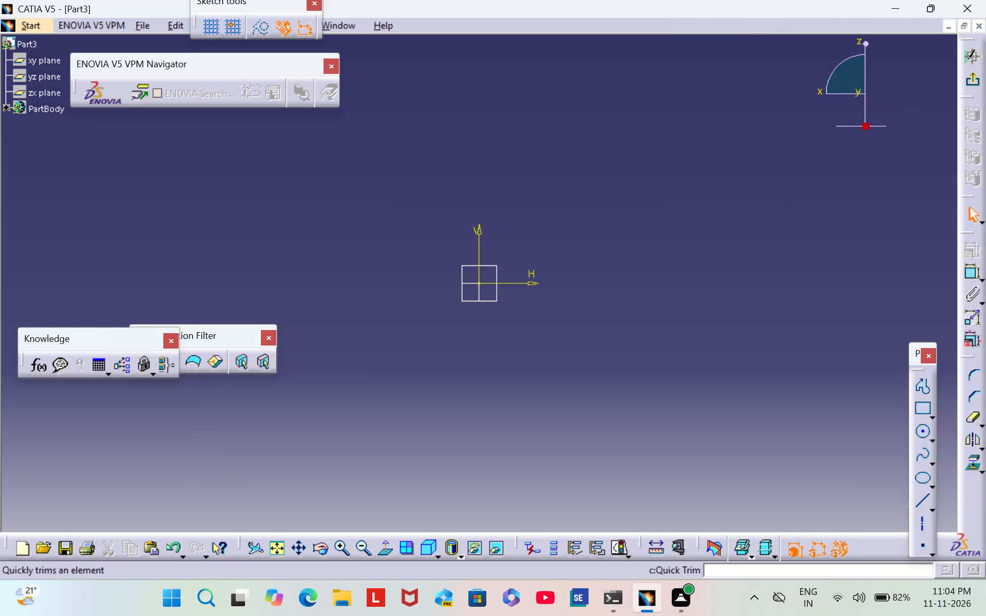
left_click(921, 433)
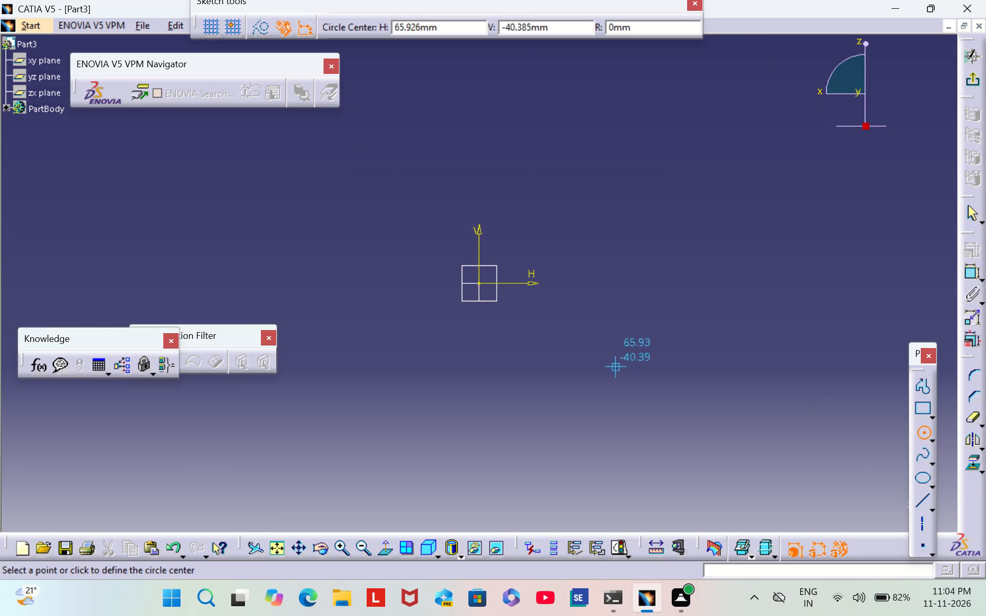
left_click(478, 281)
left_click(561, 287)
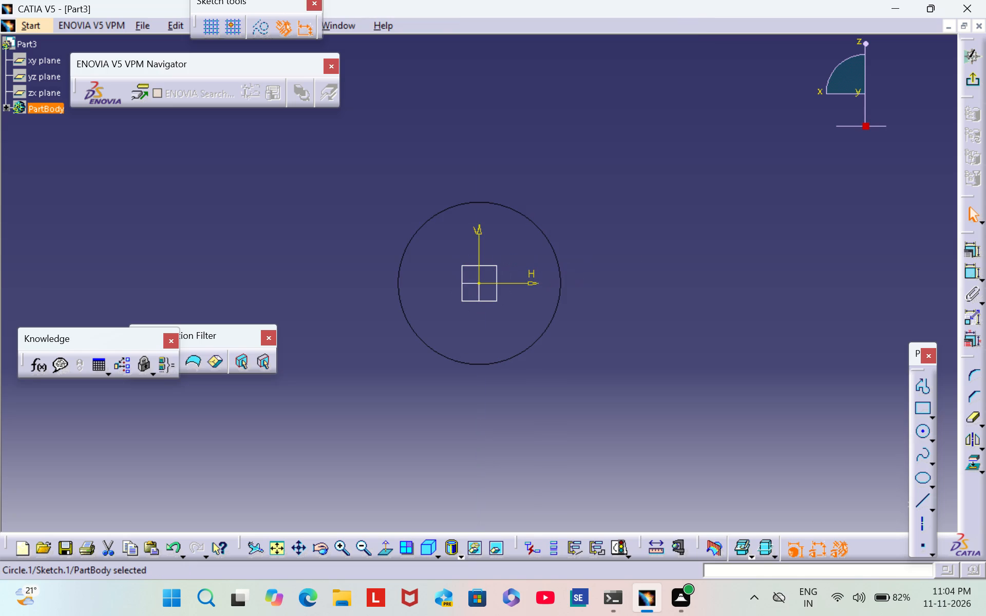
left_click(921, 432)
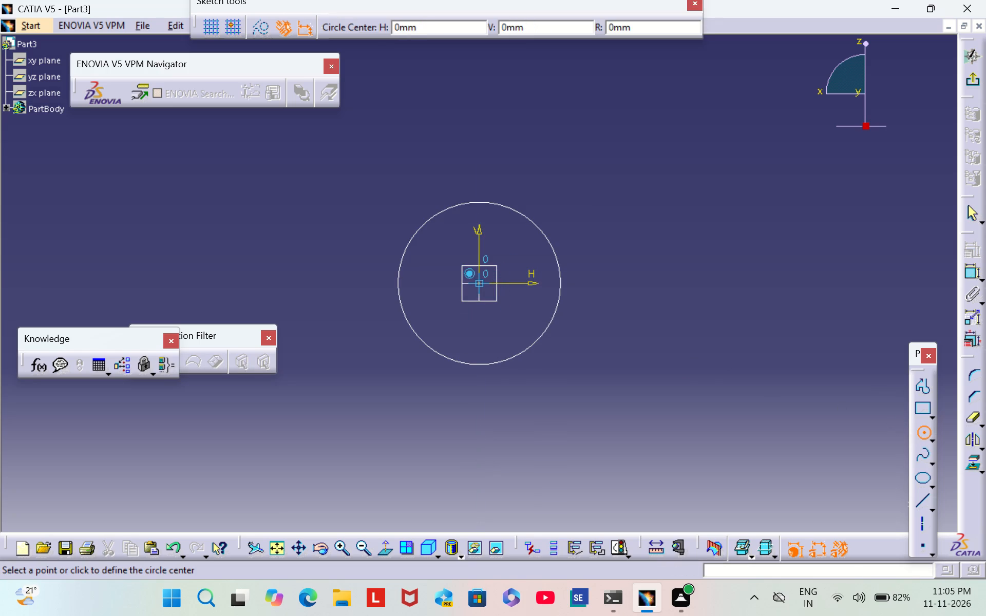
left_click(479, 281)
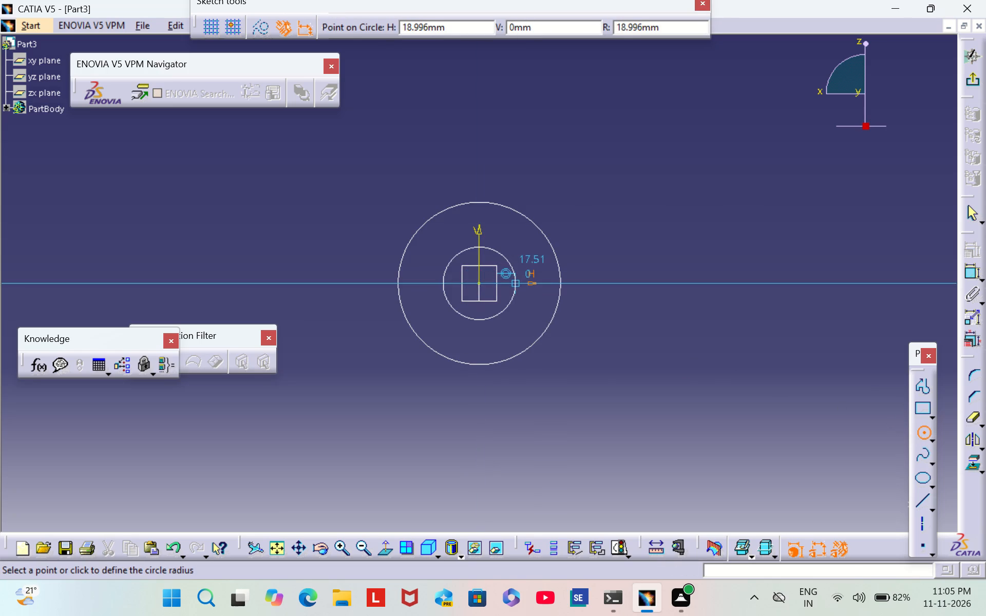
left_click(546, 293)
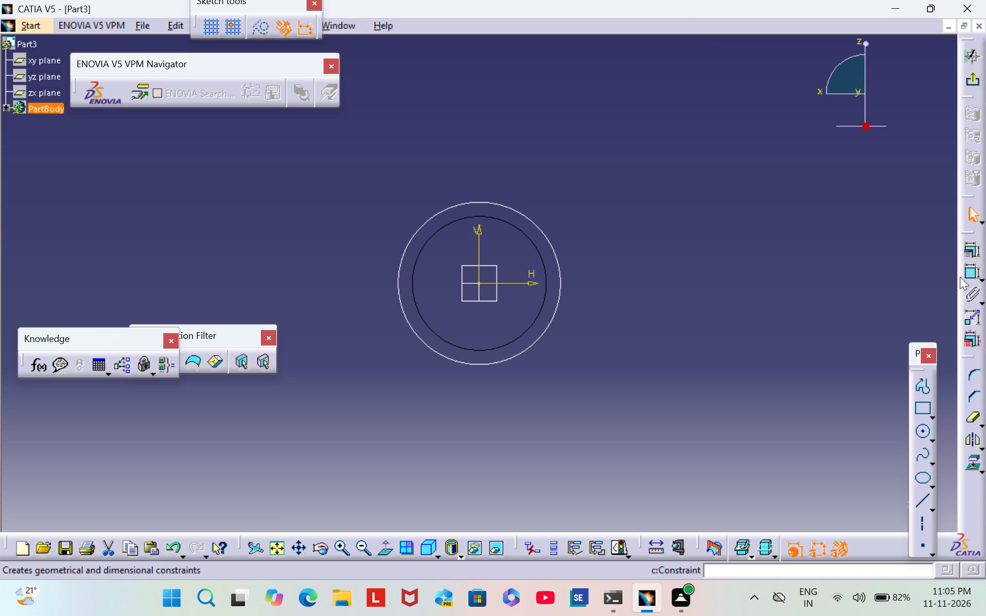
Dimension the inner circle's radius and set it to 25 mm.
left_click(971, 275)
left_click(640, 225)
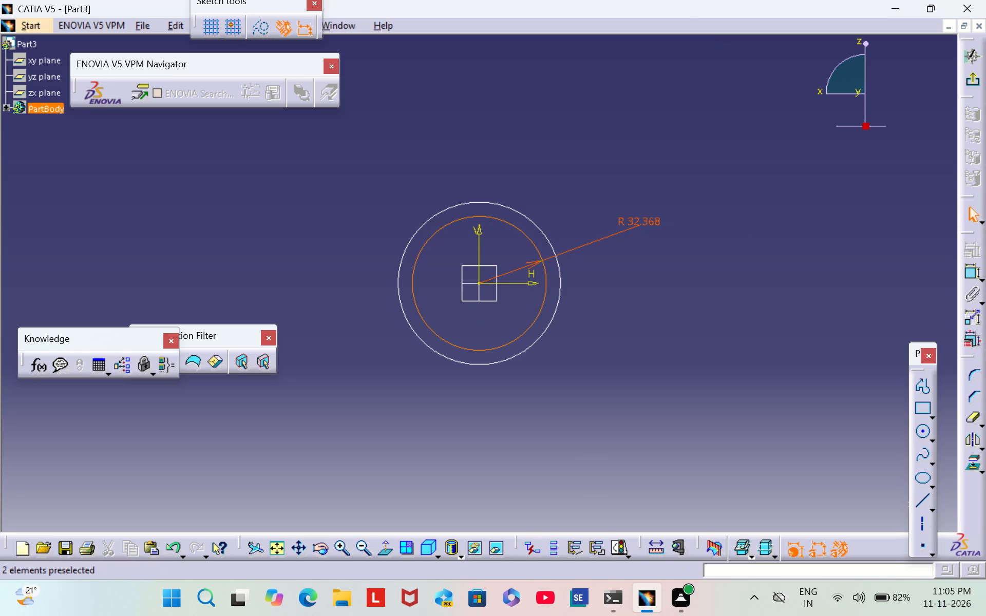
double_click(641, 222)
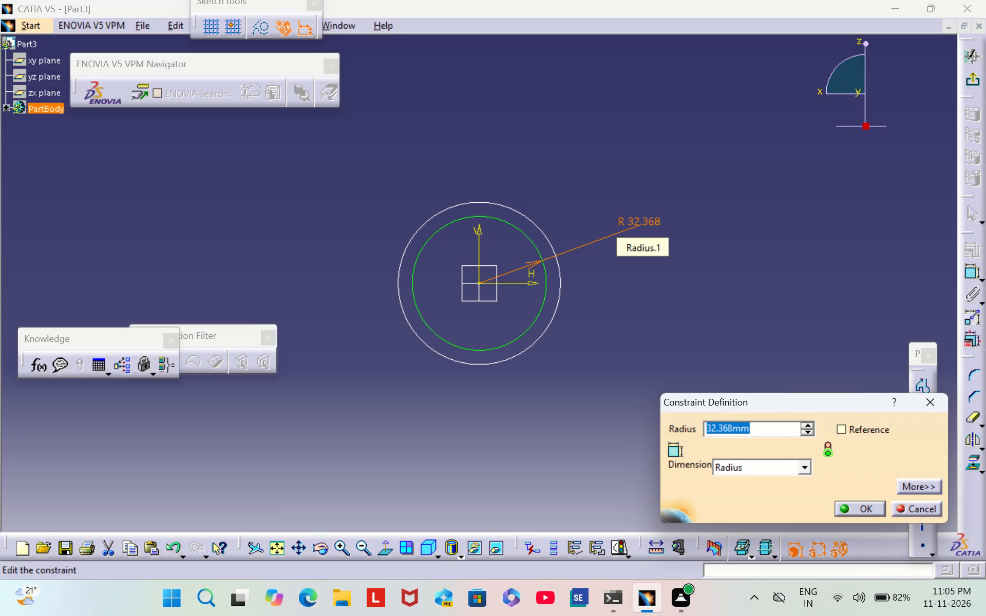
key("BackSpace")
type("25")
key("Return")
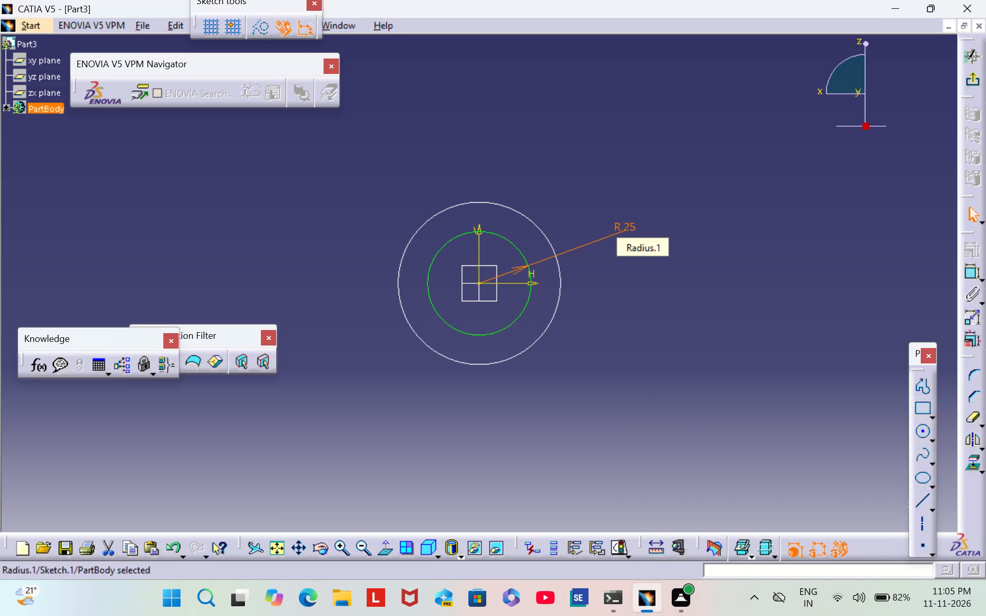
left_click(831, 344)
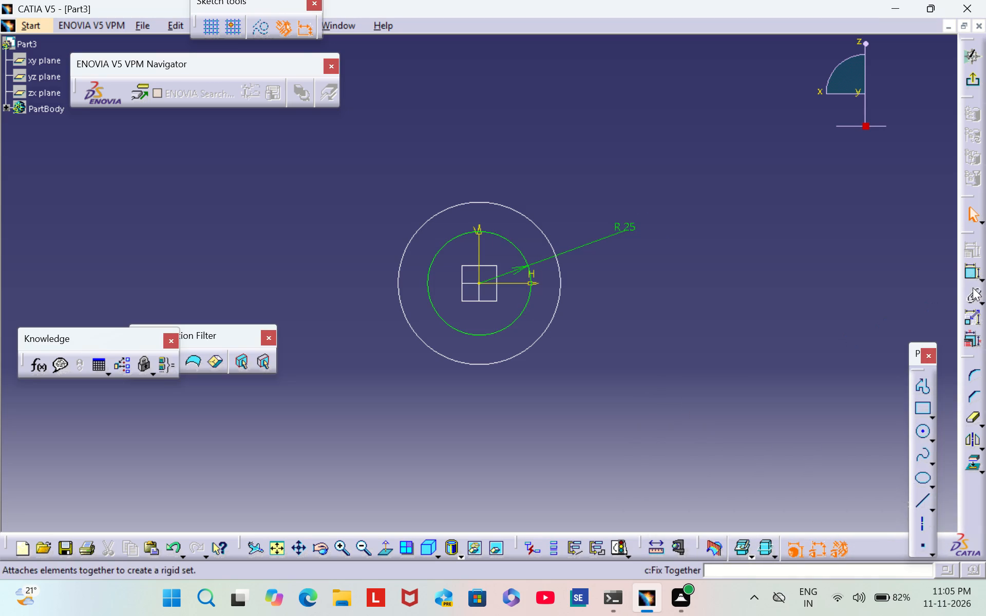
Dimension the outer circle's radius and set it to 15 mm.
left_click(974, 275)
left_click(557, 300)
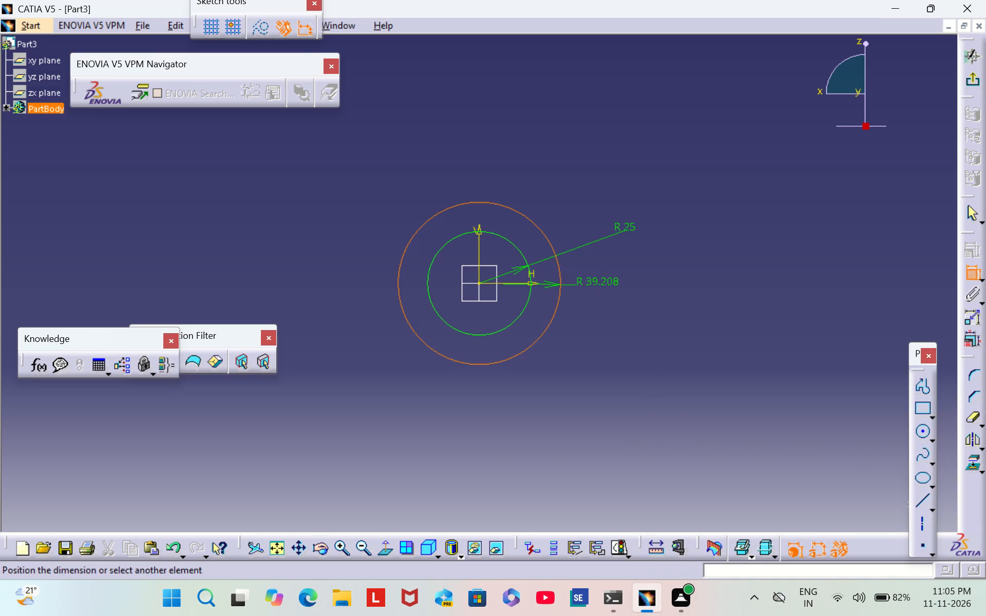
left_click(627, 275)
double_click(627, 275)
key("BackSpace")
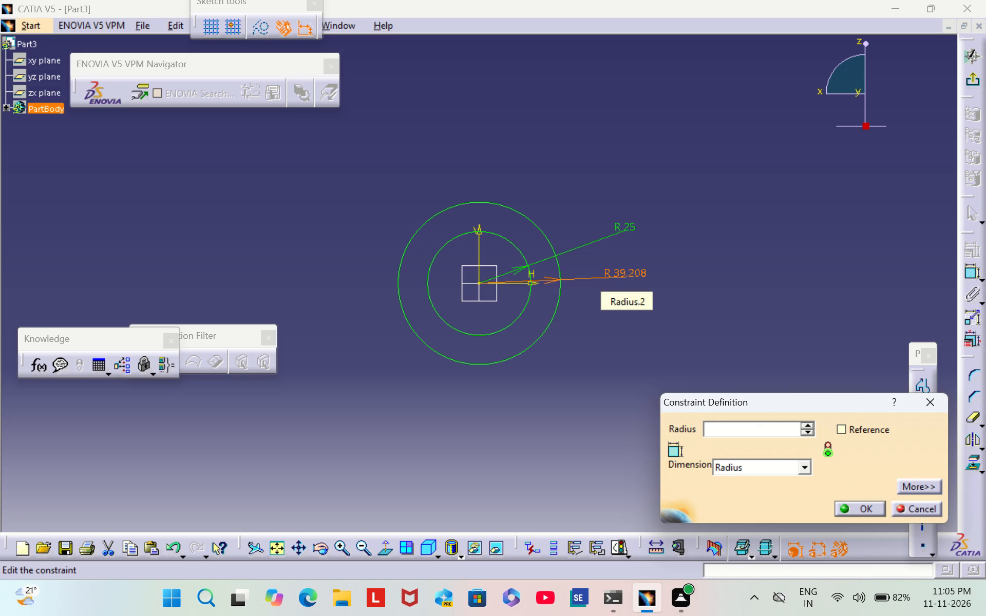
type("15")
key("Return")
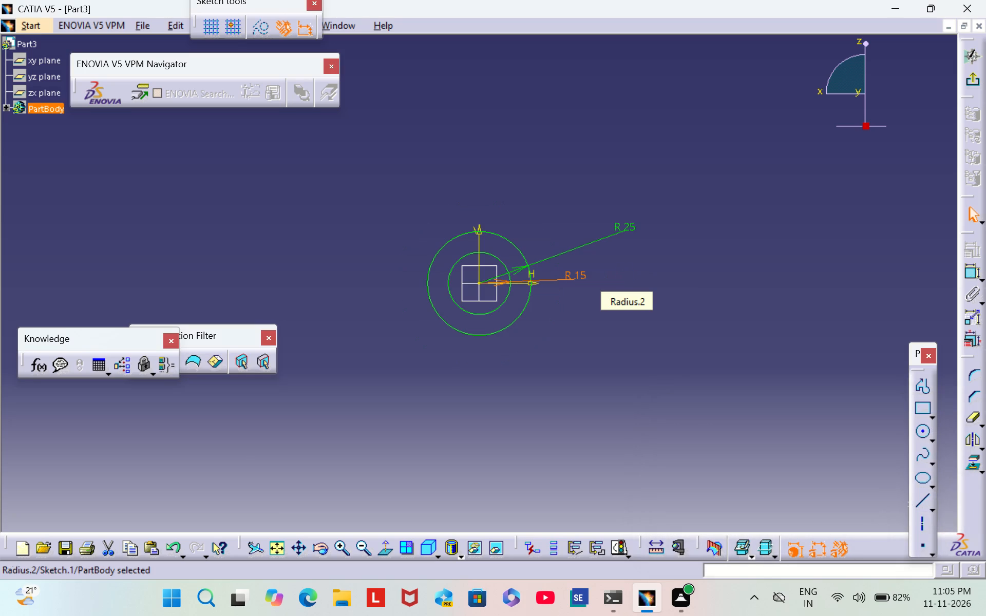
left_click(627, 275)
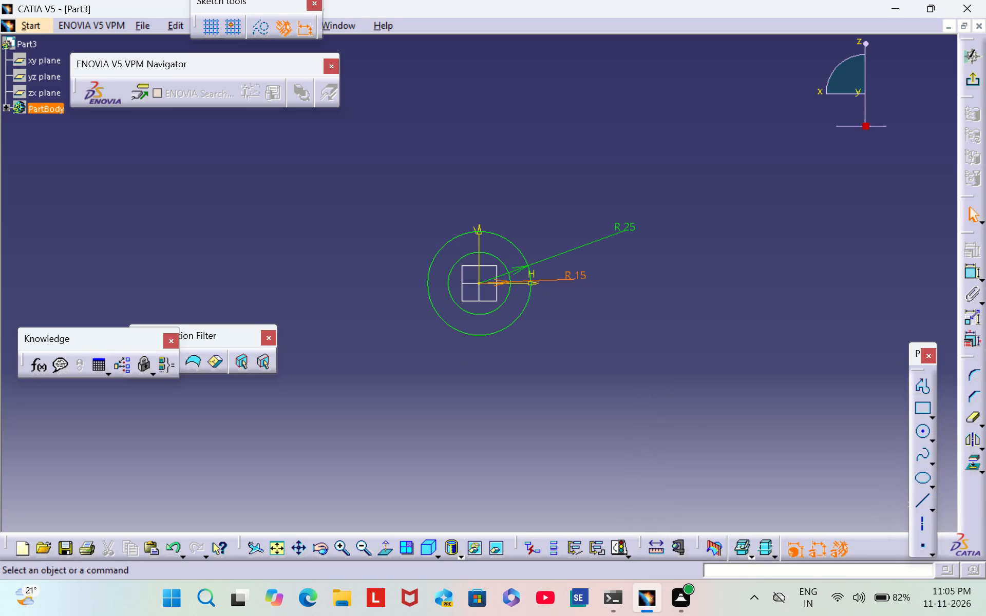
Reposition the R 25 and R 15 dimension labels so they sit apart, outside the circles.
left_click_drag(625, 227, 593, 246)
left_click(677, 232)
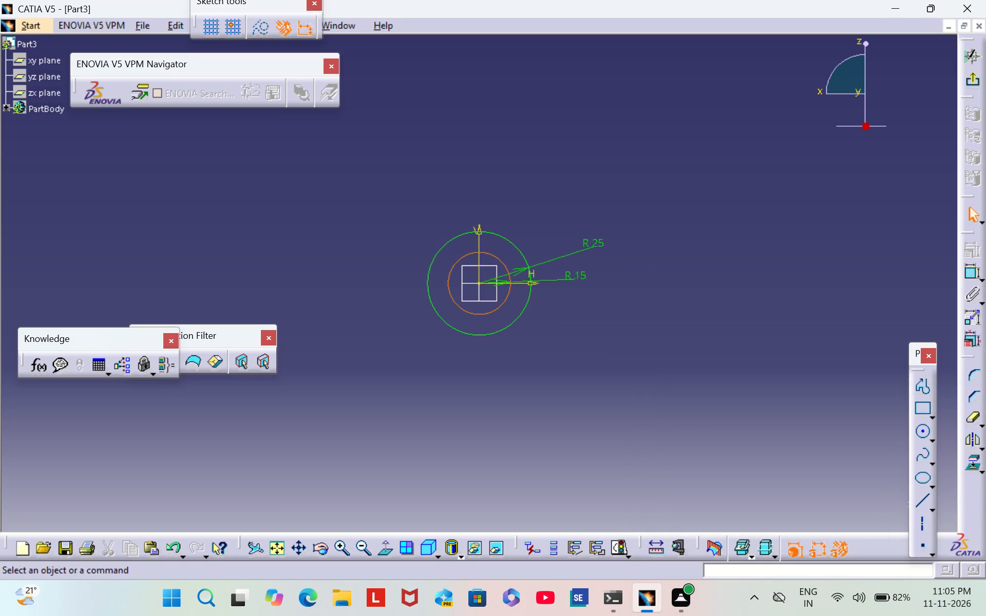
left_click_drag(575, 274, 572, 211)
left_click_drag(564, 279, 564, 278)
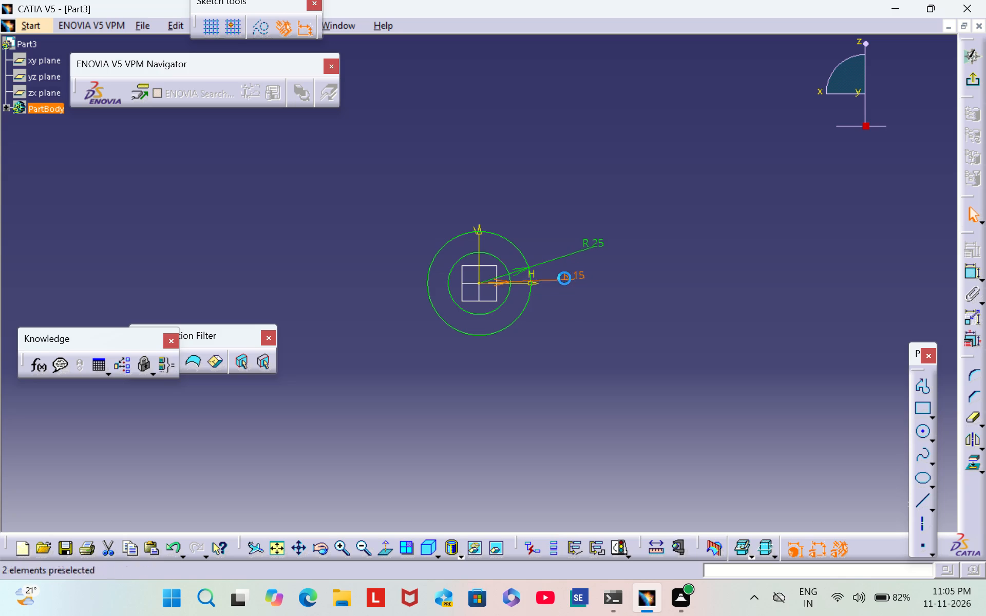
left_click_drag(564, 278, 553, 186)
left_click(600, 181)
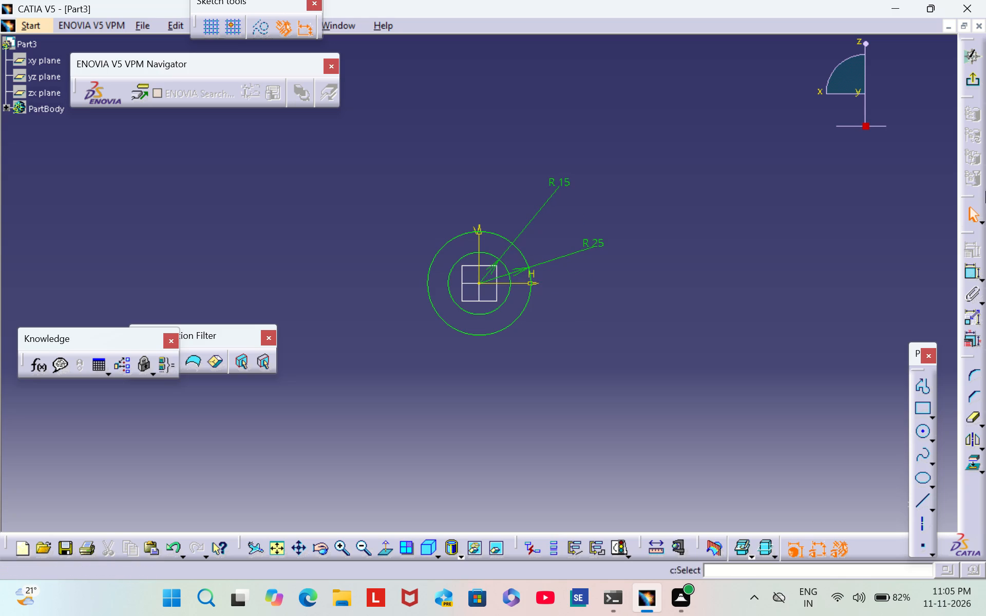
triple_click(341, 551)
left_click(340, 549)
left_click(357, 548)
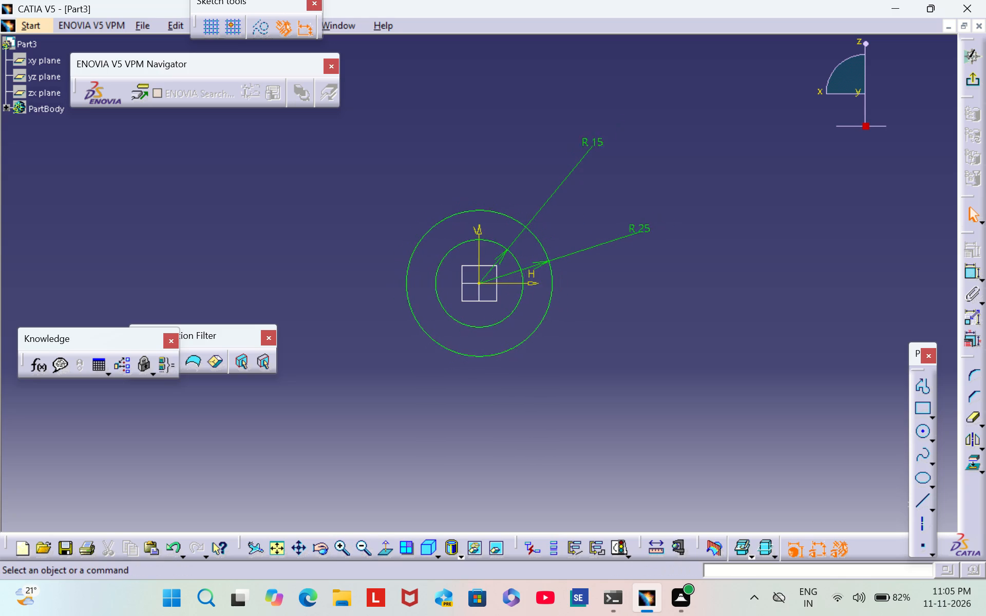
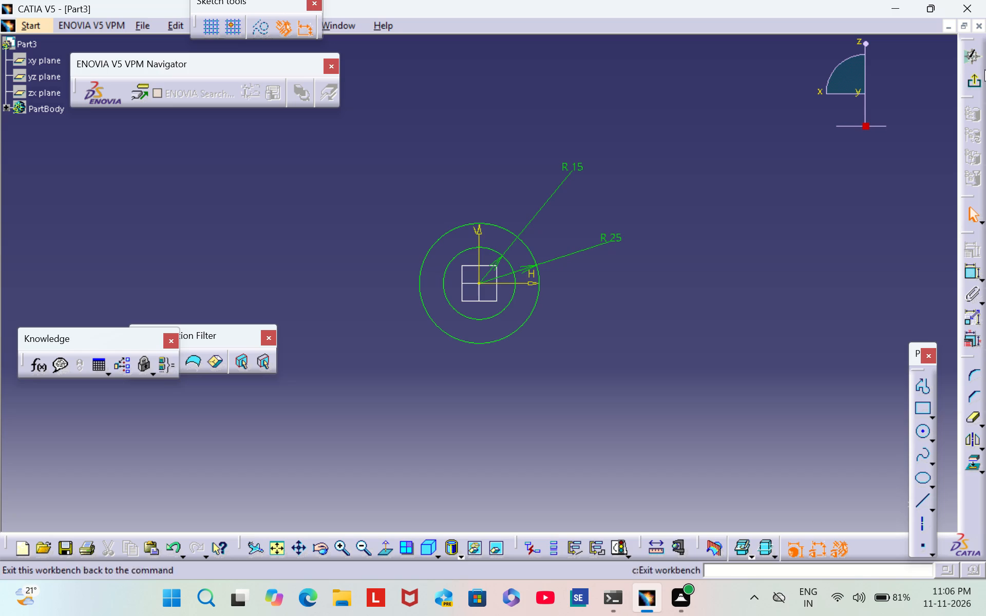
Exit the sketch and pad the concentric-circle profile 60 mm in the reversed direction.
left_click(973, 78)
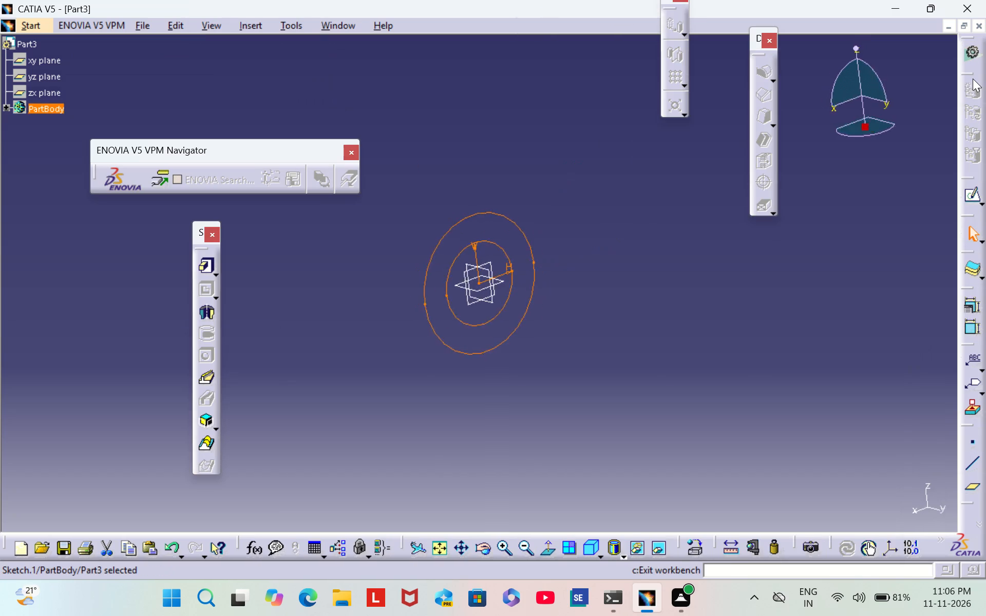
left_click(207, 269)
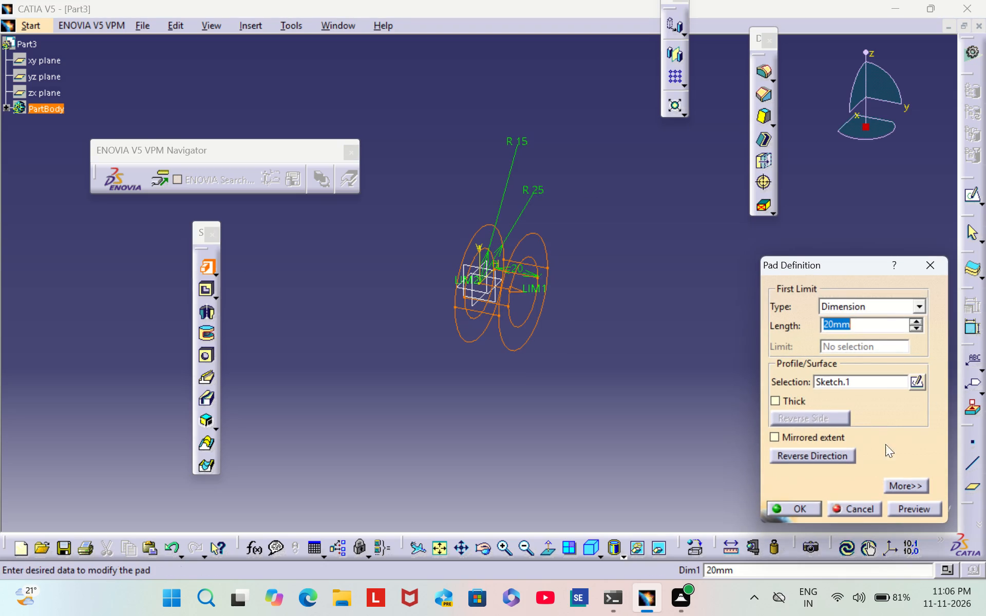
left_click(824, 459)
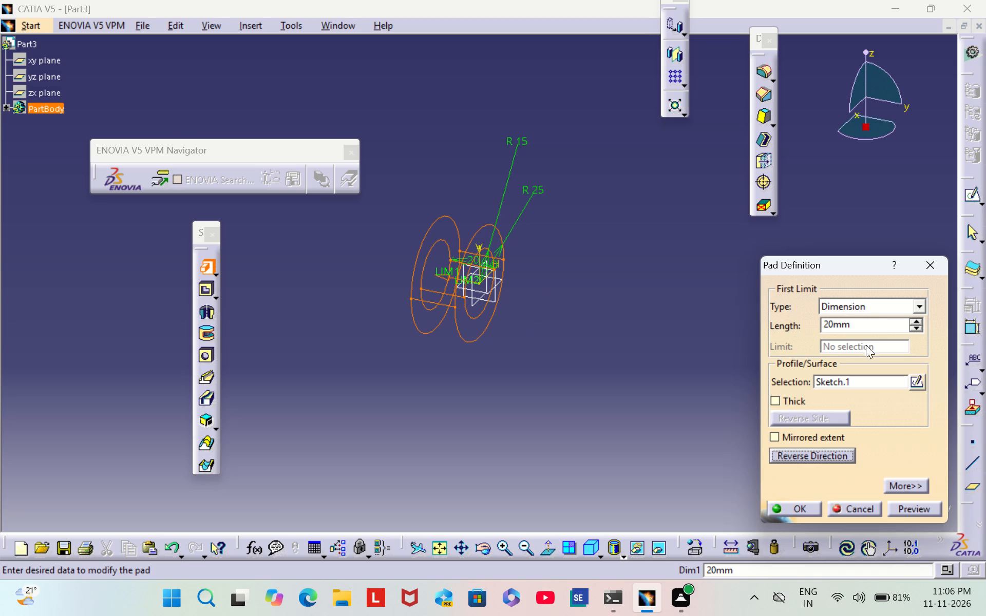
left_click(881, 330)
key("BackSpace")
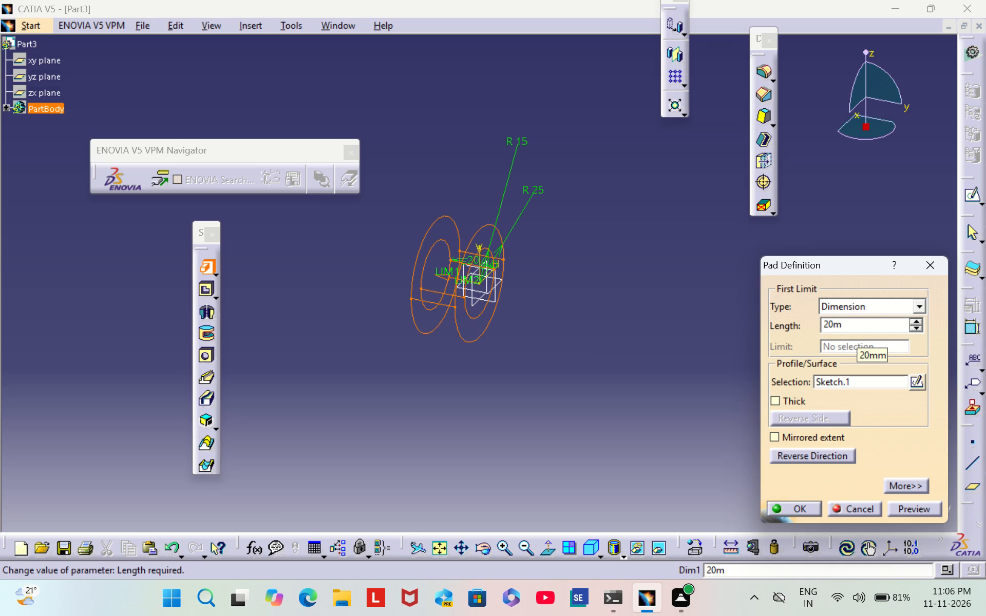
key("BackSpace")
key("BackSpace")
key("BackSpace")
key("BackSpace")
key("BackSpace")
type("60")
key("Return")
left_click(805, 323)
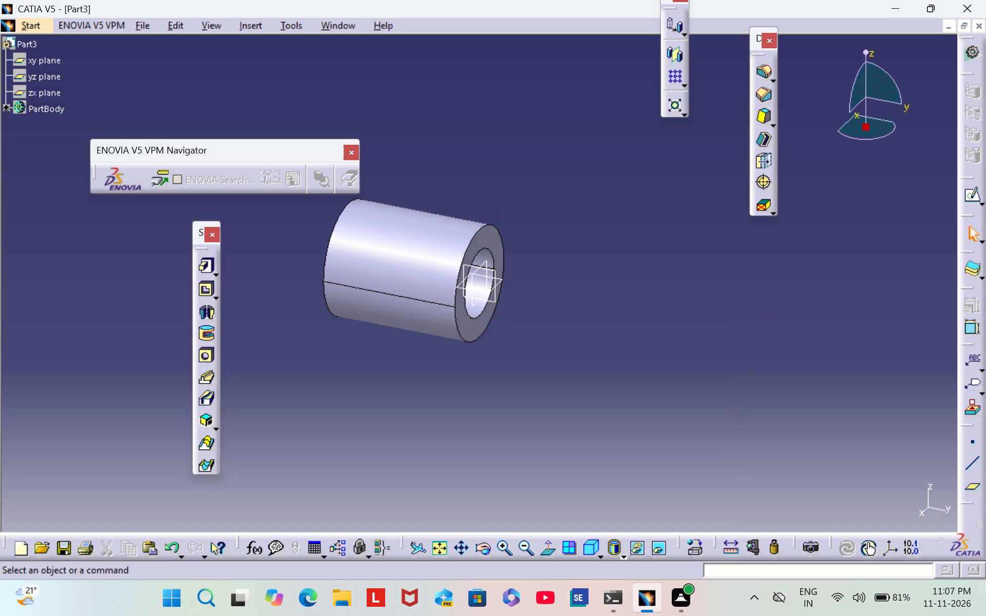
On the yz plane, sketch a closed rectangular profile about 48 mm wide and 57 mm tall, rising from near the cylinder's top.
left_click(490, 298)
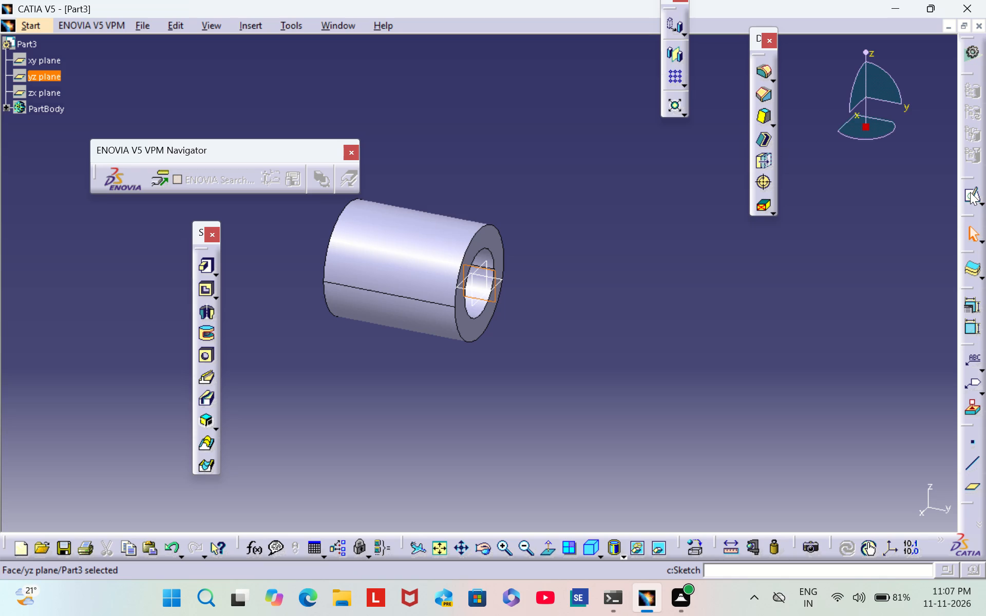
left_click(970, 192)
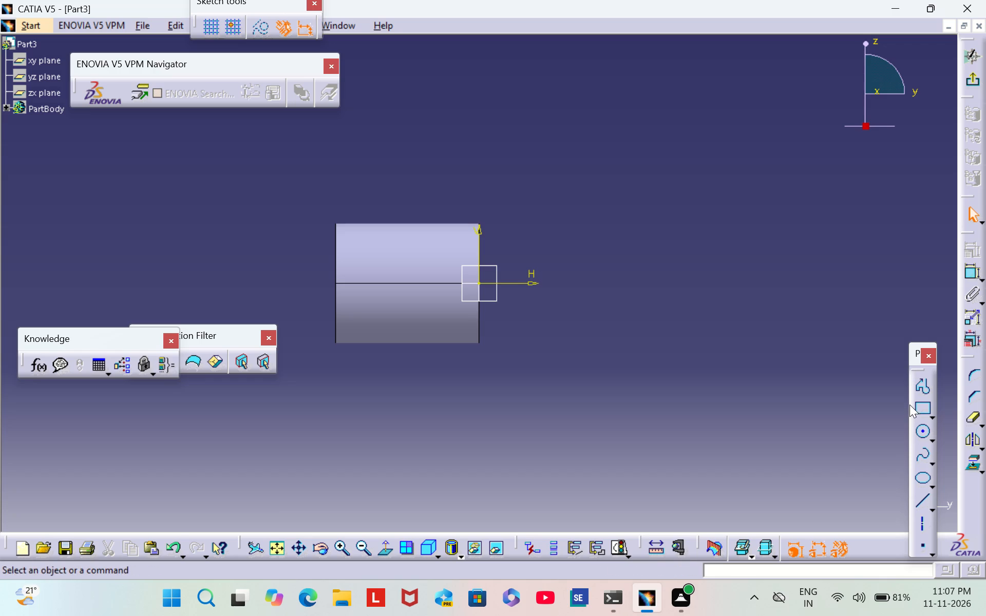
left_click(921, 390)
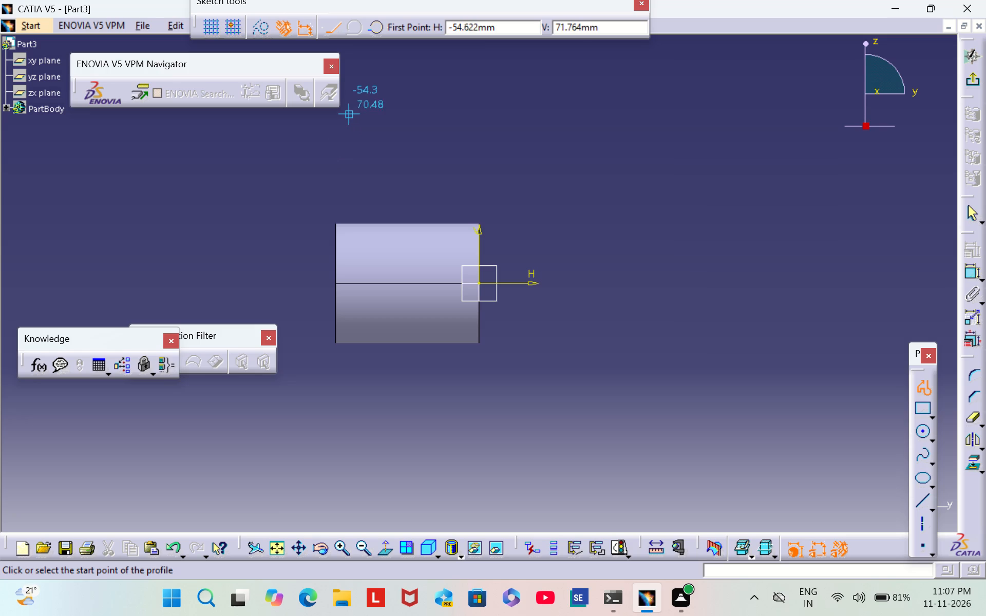
left_click(351, 91)
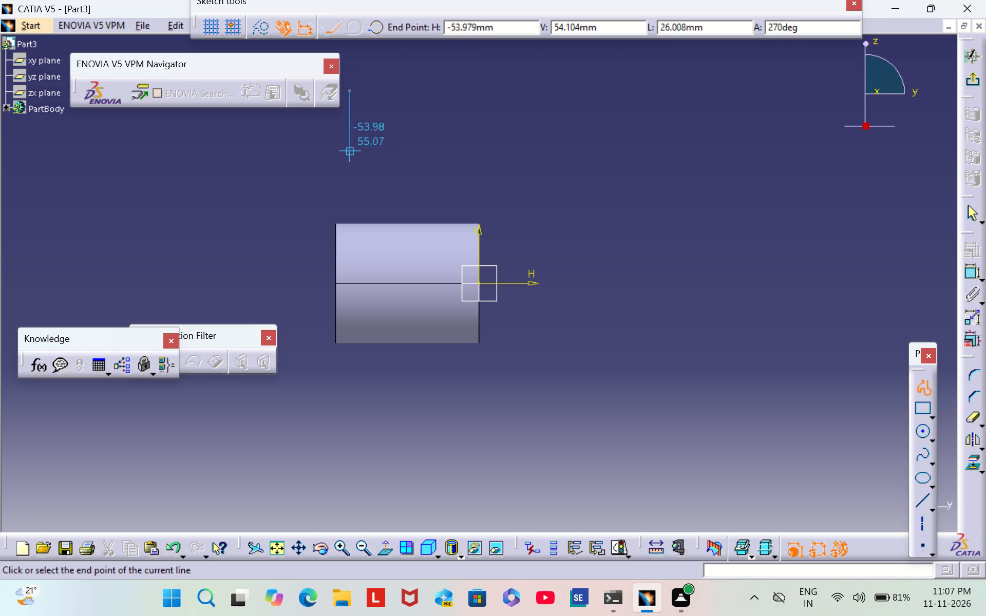
left_click(350, 228)
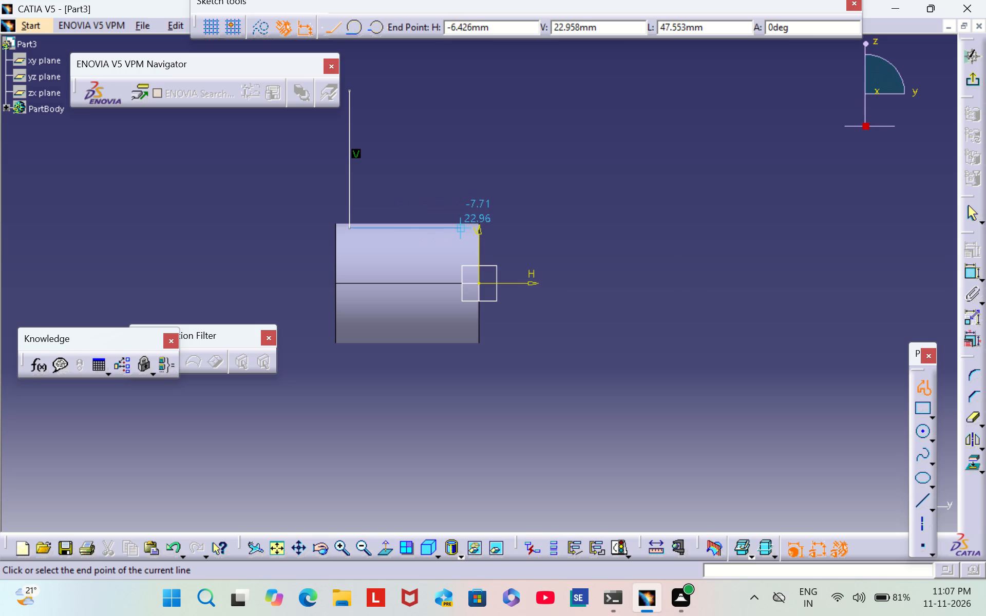
left_click(464, 226)
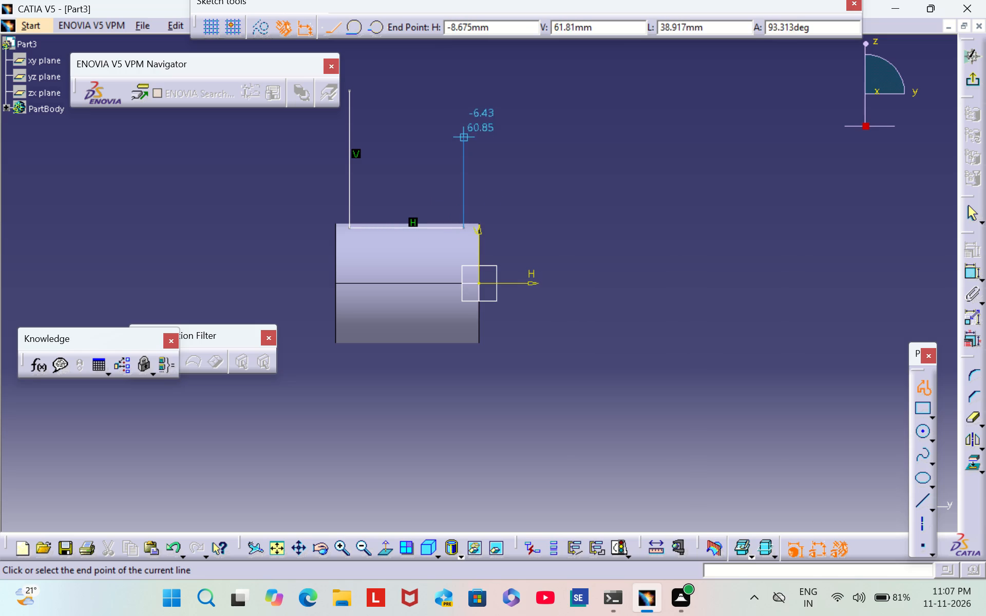
left_click(467, 91)
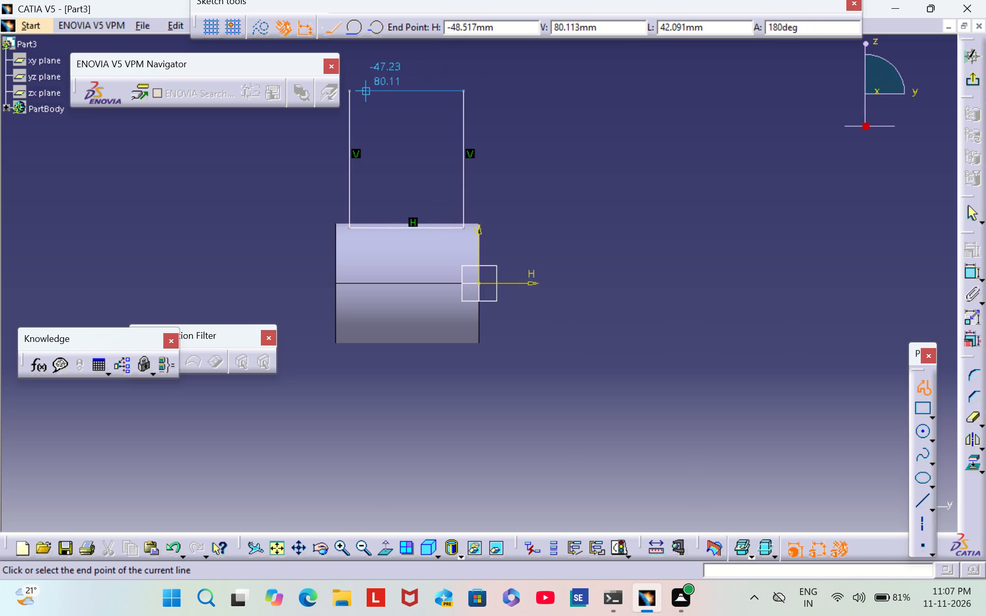
left_click(351, 92)
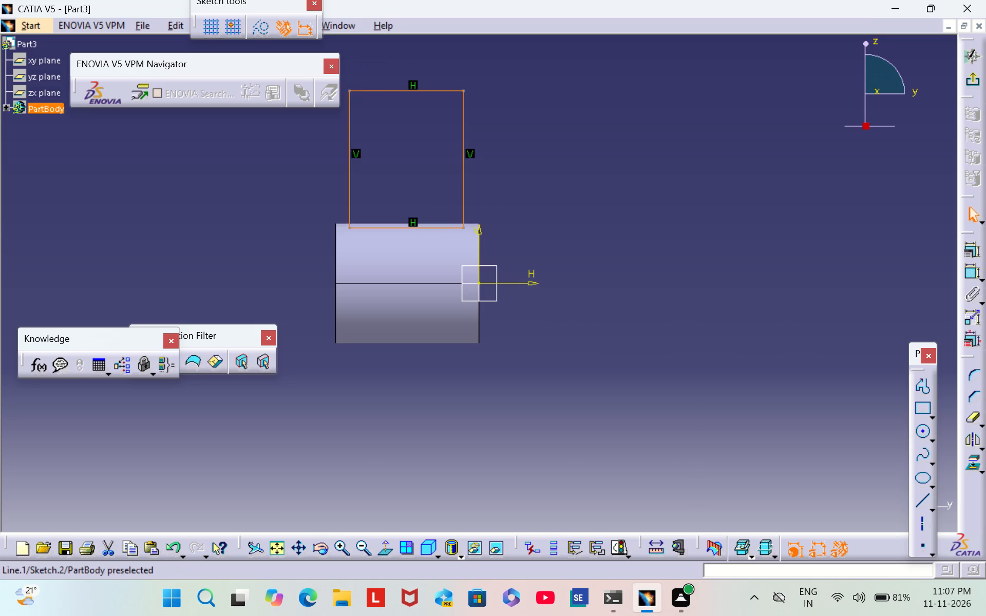
left_click(329, 176)
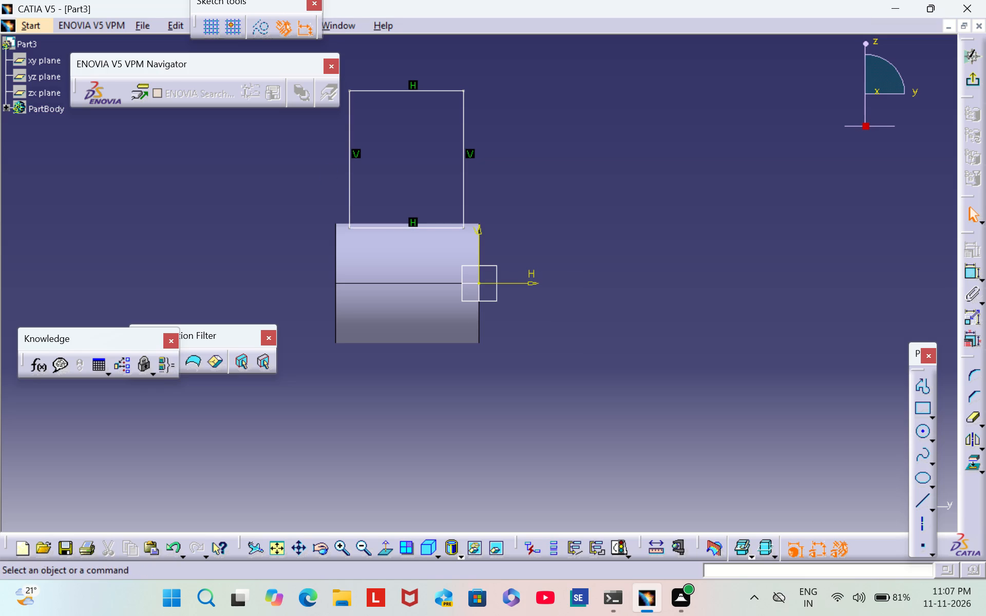
Dimension the rectangle's top edge from the horizontal axis and set the distance to 110 mm.
triple_click(340, 553)
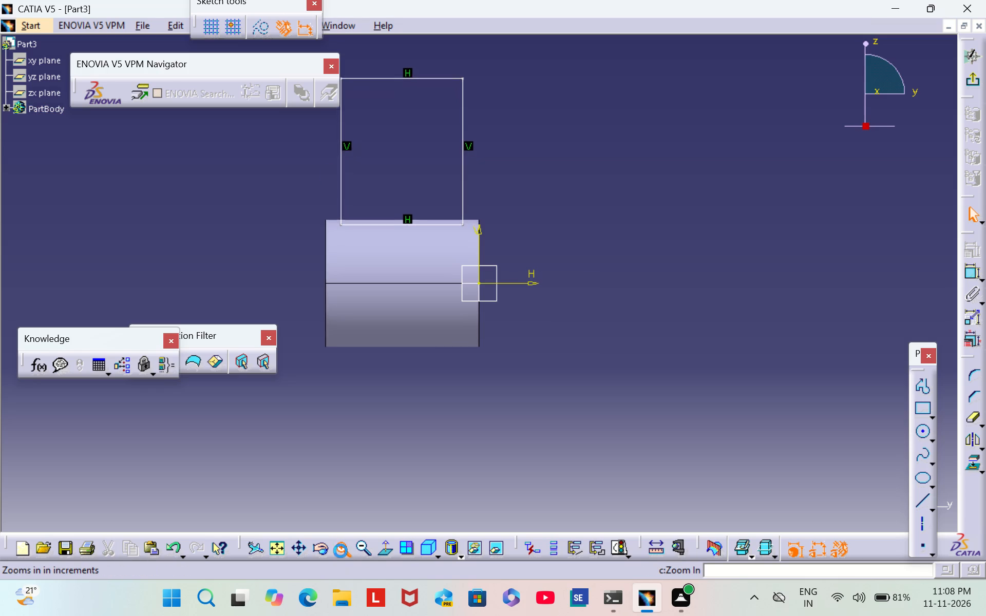
double_click(340, 549)
middle_click_drag(533, 172, 655, 289)
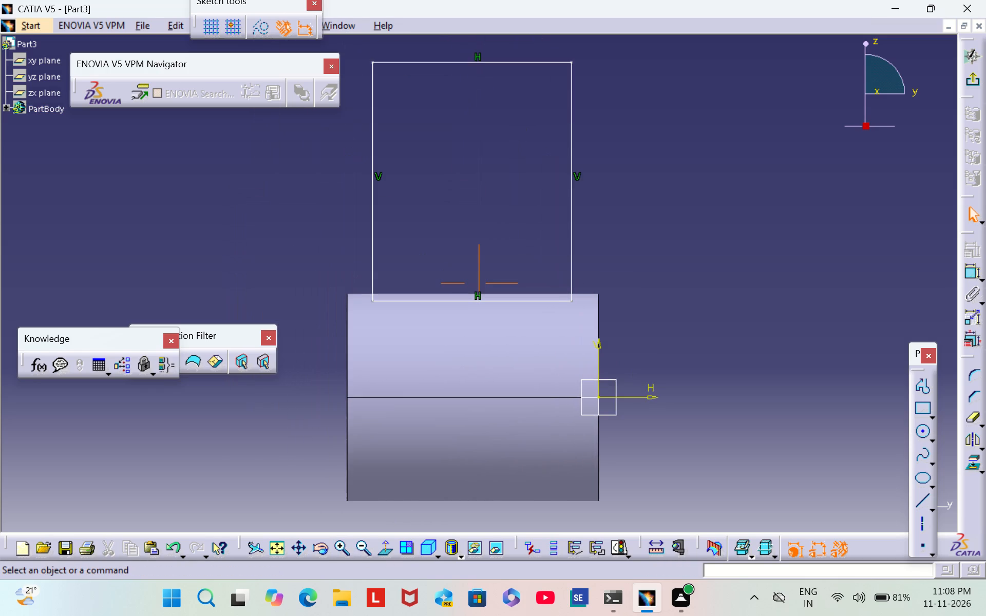
middle_click_drag(655, 289, 656, 290)
scroll(656, 290, "up", 1)
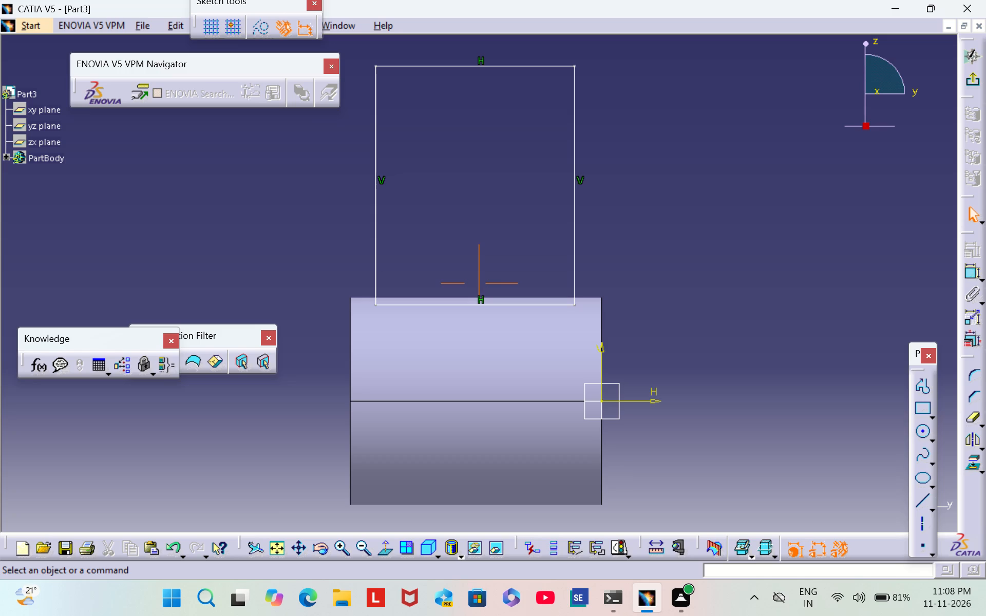
double_click(970, 271)
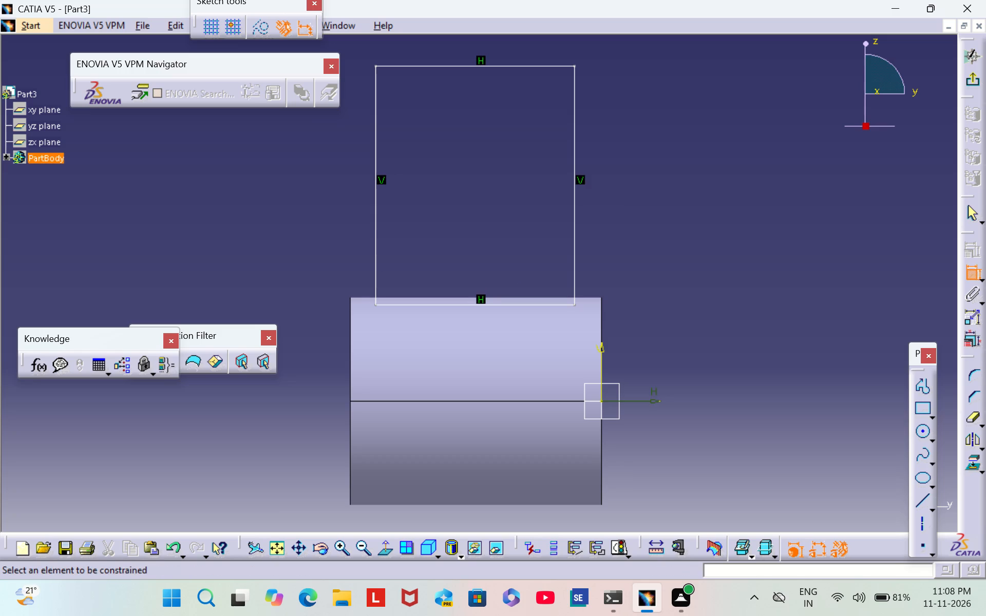
left_click(648, 403)
left_click(575, 64)
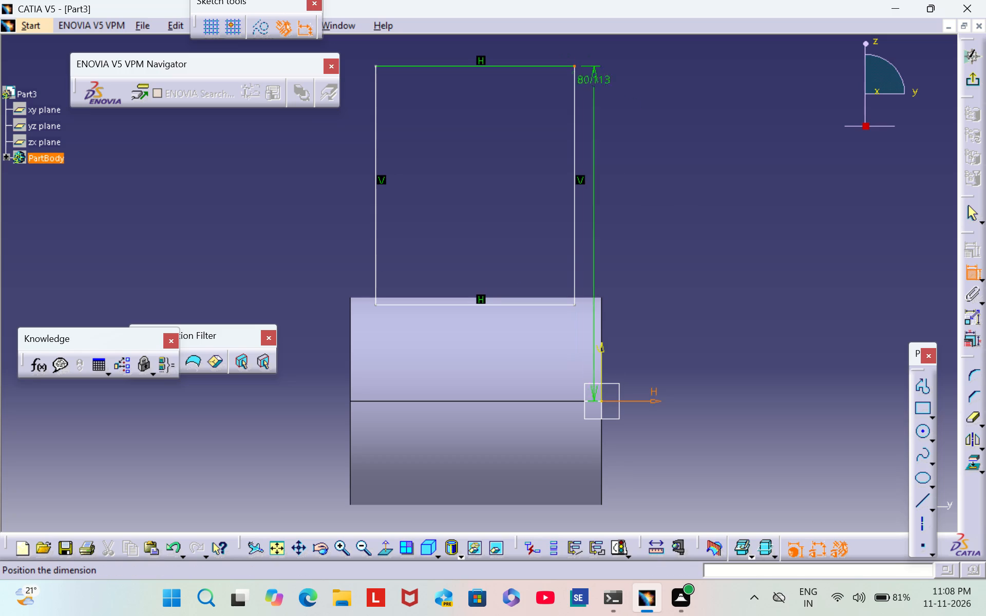
left_click(719, 237)
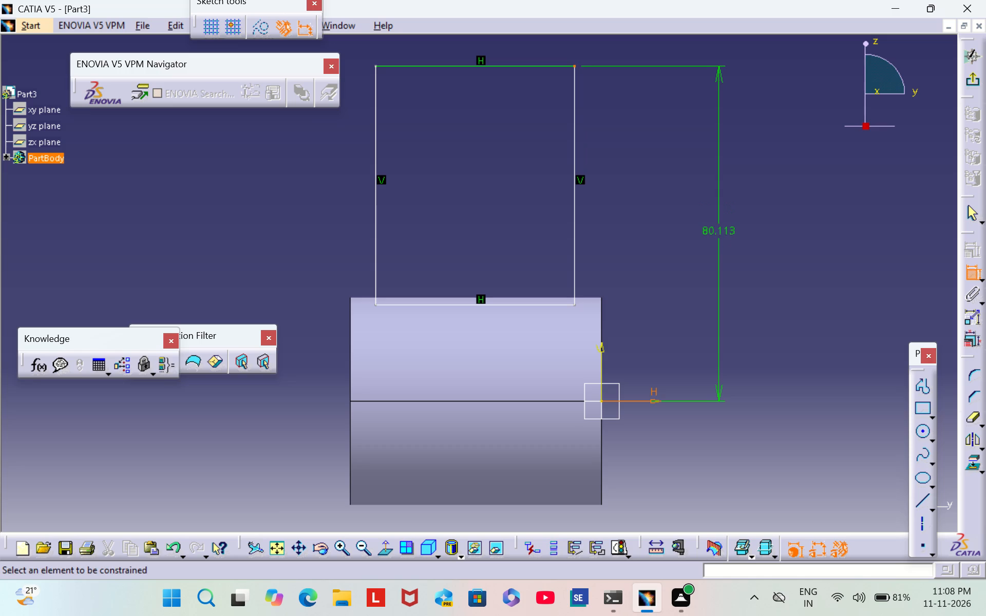
double_click(716, 232)
key("BackSpace")
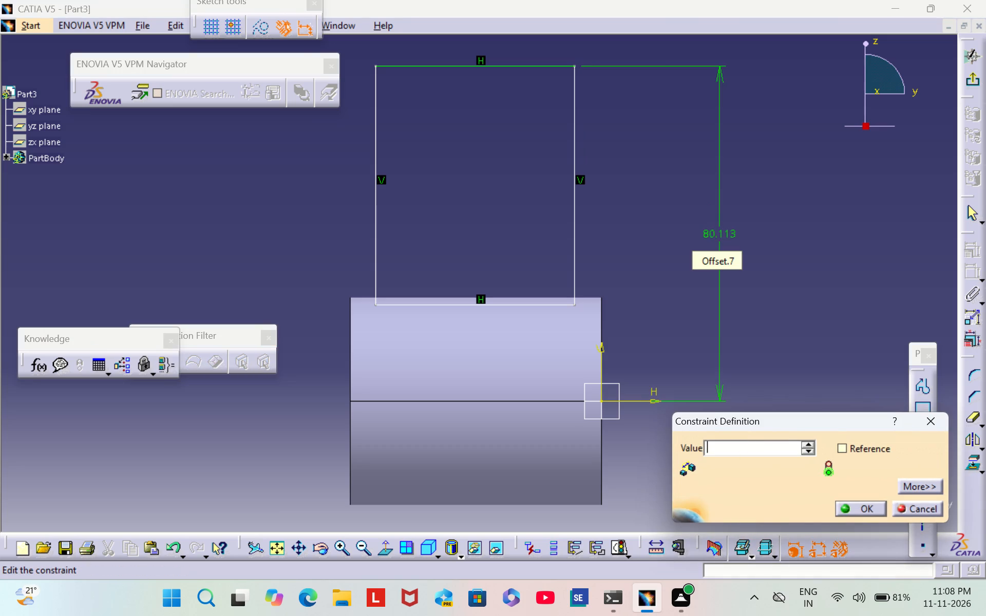
type("110")
key("Return")
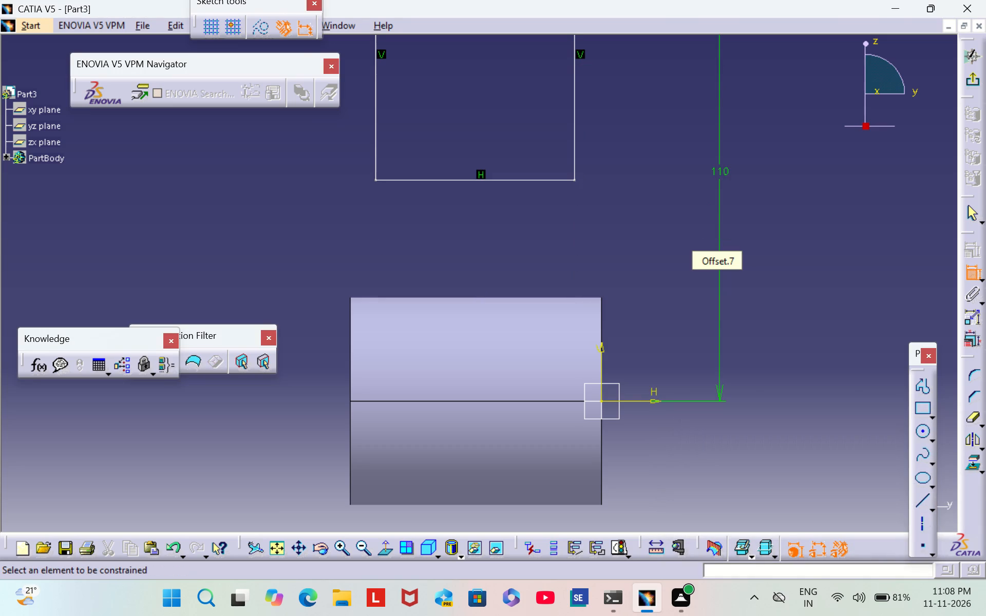
left_click(868, 235)
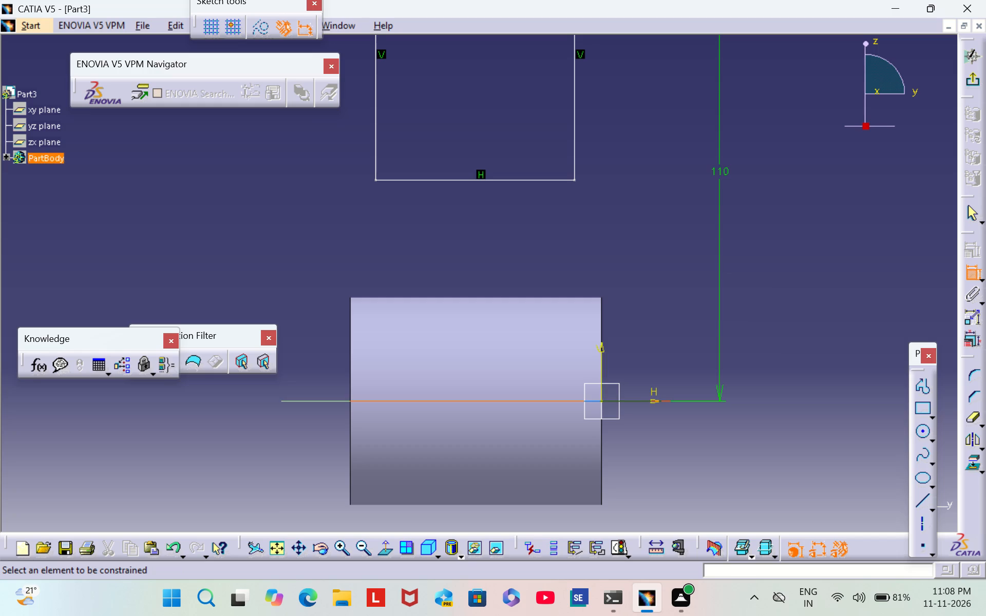
Dimension the rectangle's bottom edge vertically from the origin and set the distance to 25 mm.
left_click(599, 401)
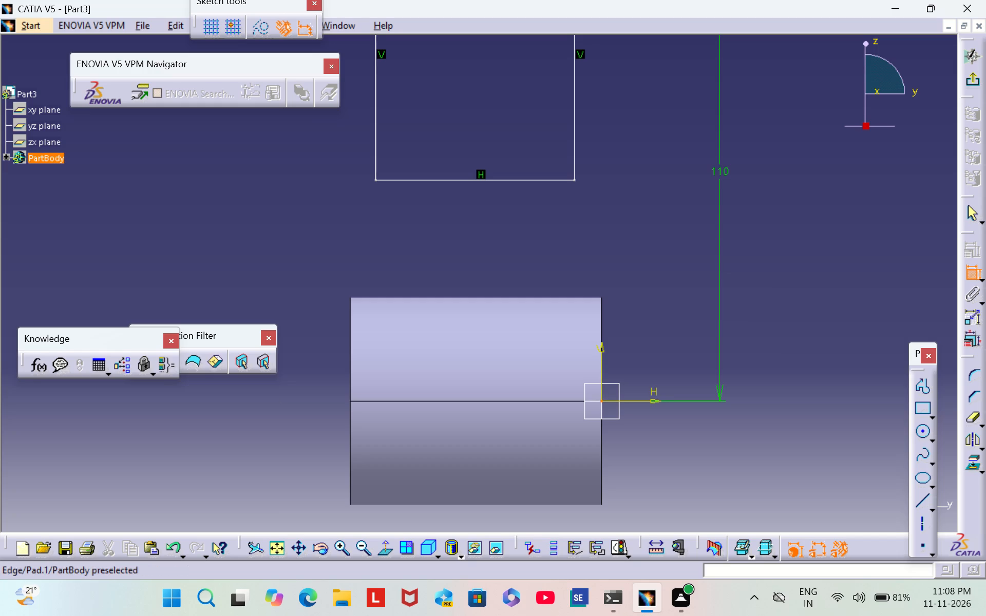
left_click(574, 177)
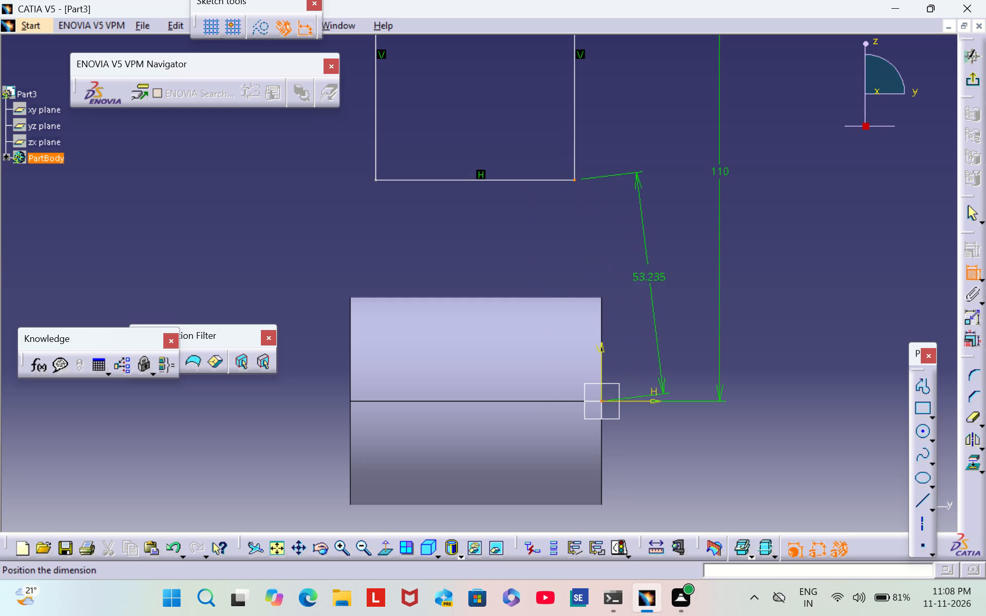
right_click(651, 277)
left_click(723, 339)
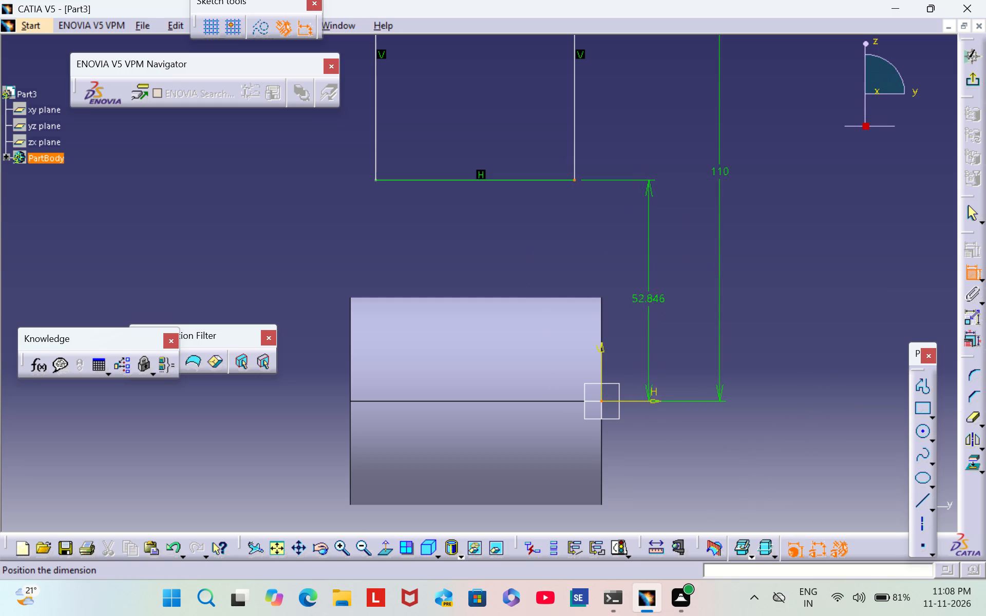
left_click(653, 295)
double_click(649, 292)
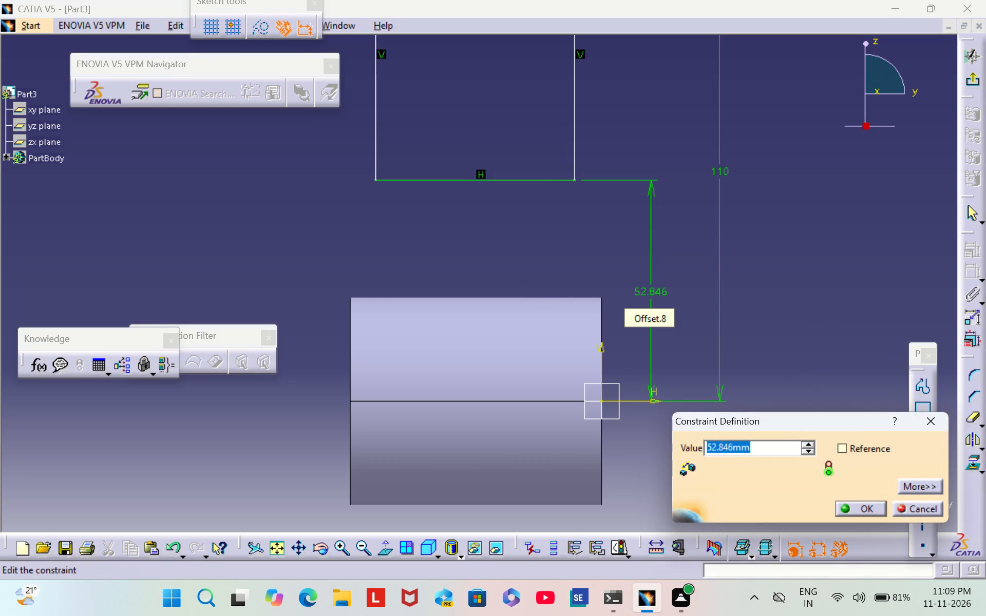
key("BackSpace")
type("25")
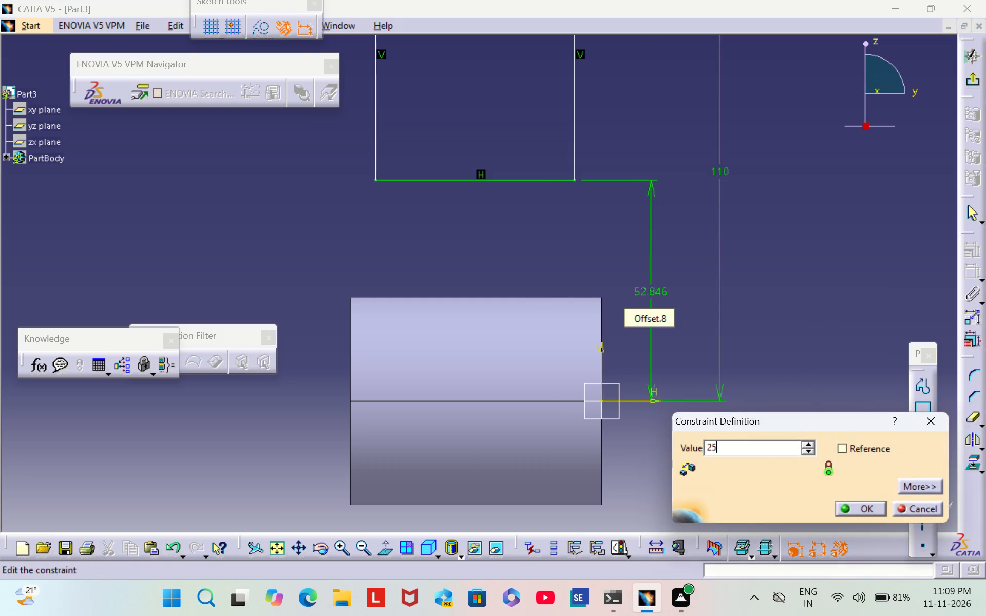
key("Return")
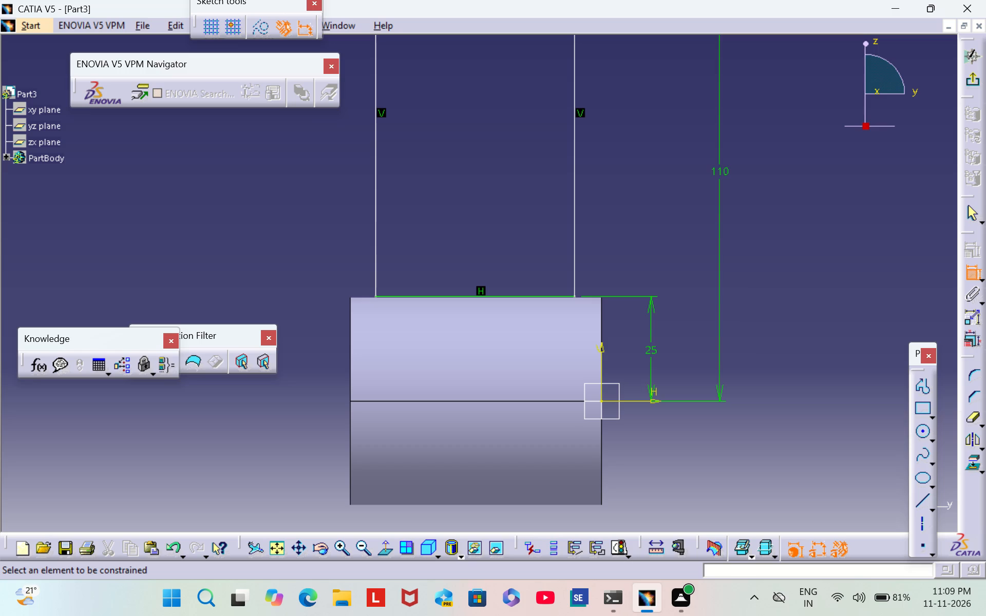
Sketch a circle with a radius of about 21 mm, centred on the rectangle's top edge near its middle.
middle_click_drag(851, 266, 815, 472)
scroll(851, 266, "down", 1)
scroll(824, 408, "down", 1)
scroll(815, 472, "up", 1)
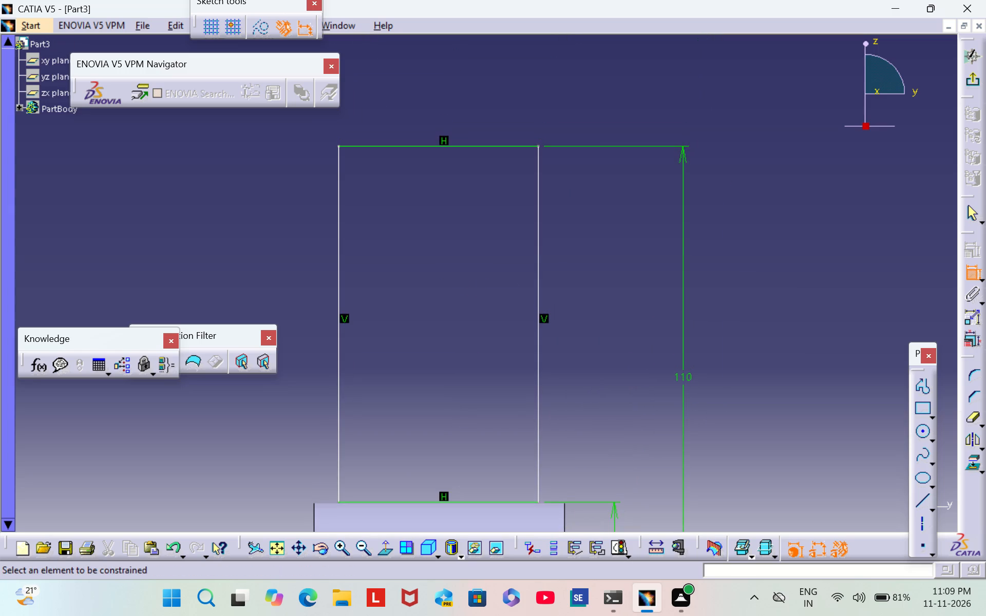
left_click(924, 430)
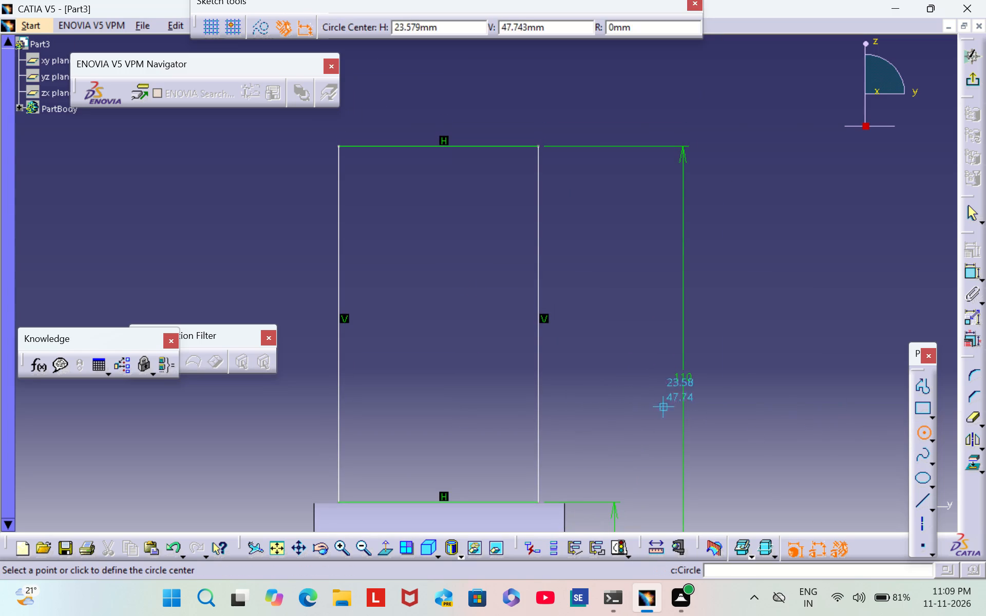
left_click(437, 146)
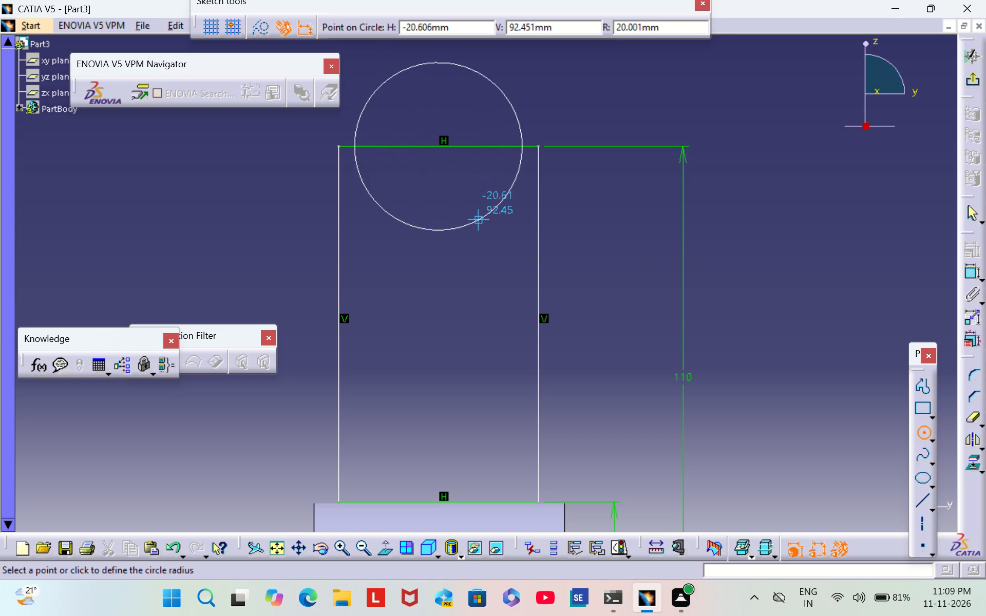
left_click(480, 222)
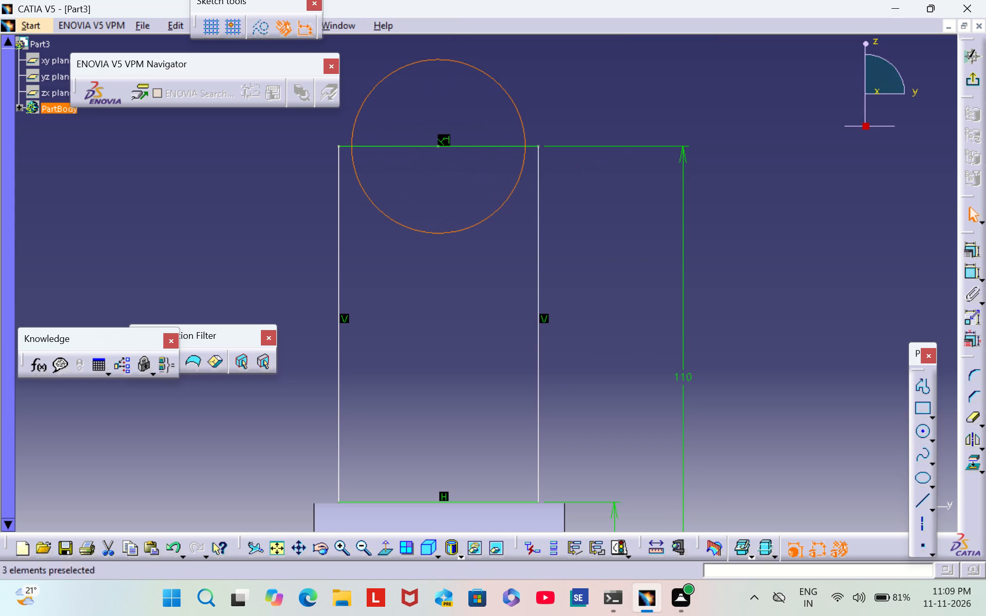
Dimension the circle's radius and set it to 25 mm.
left_click(971, 274)
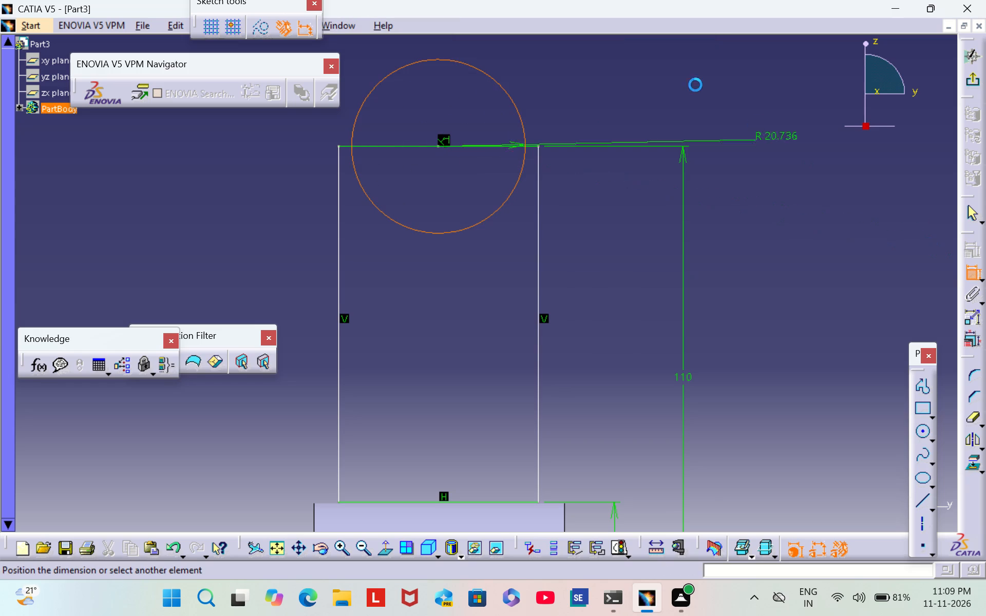
left_click(598, 85)
double_click(613, 80)
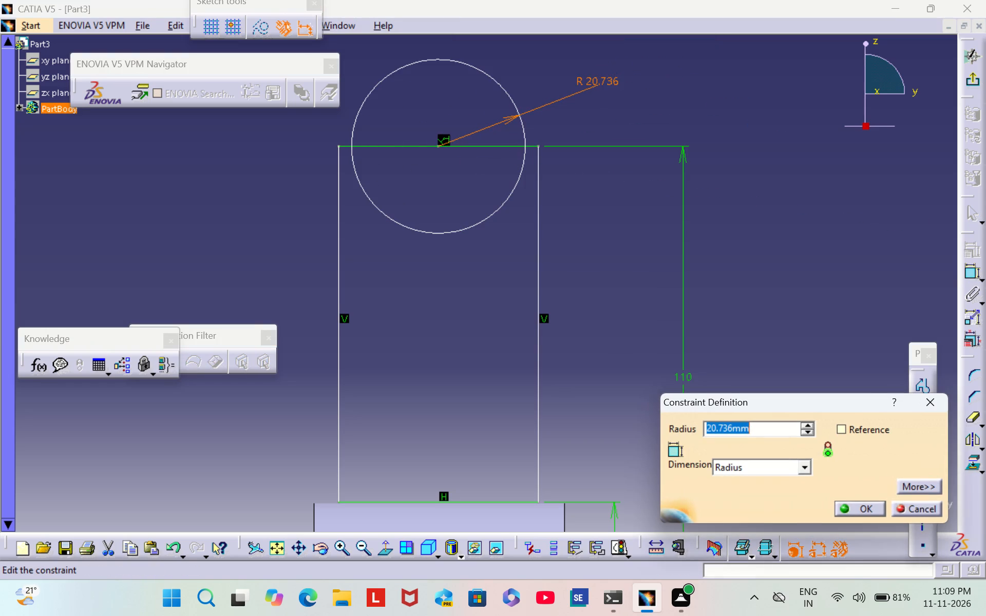
key("BackSpace")
type("25")
key("Return")
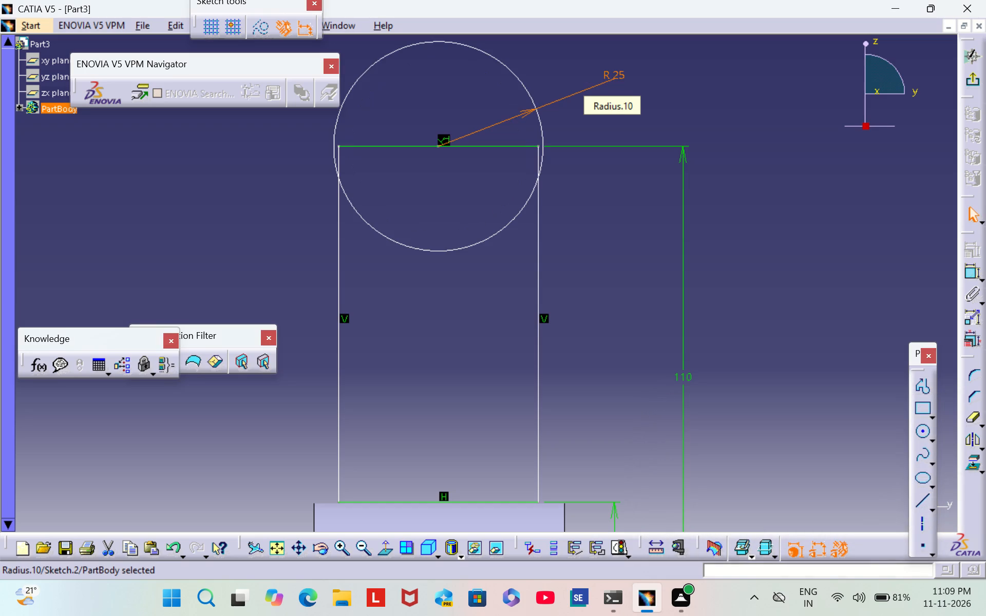
left_click(799, 164)
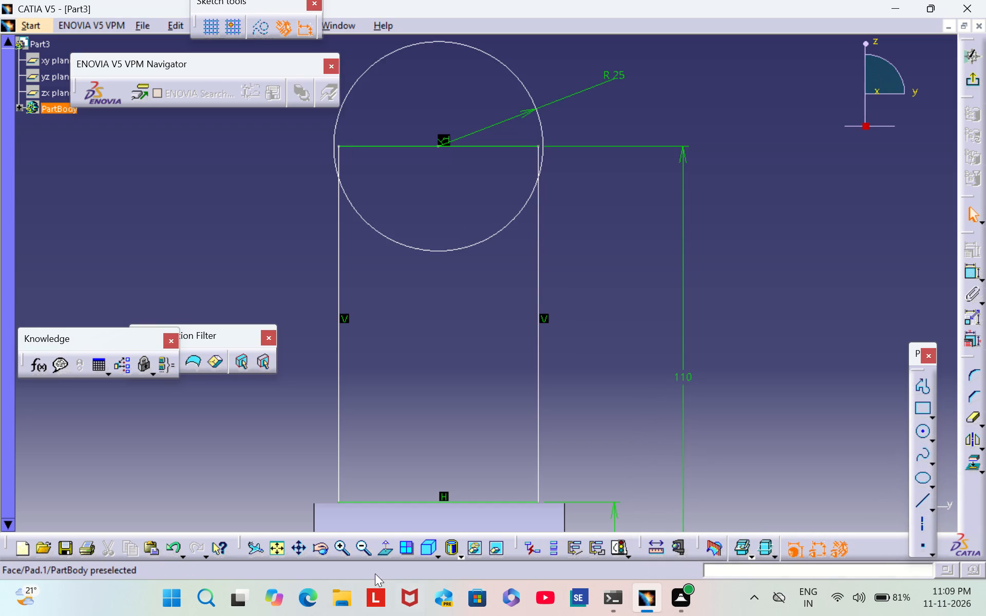
Constrain the rectangle's upper corner on the +y side coincident with the 25 mm radius circle.
triple_click(335, 550)
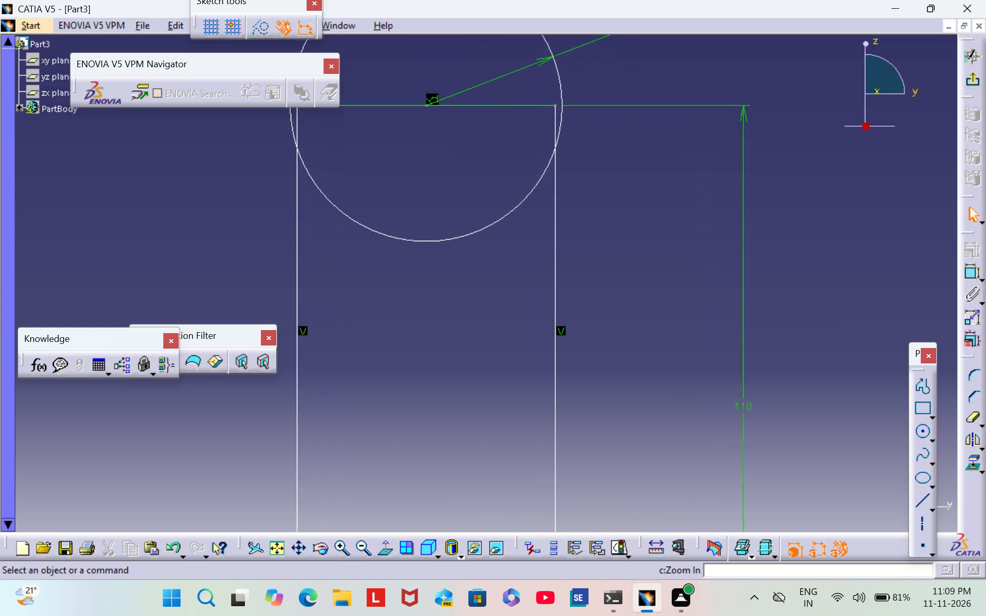
middle_click_drag(670, 183, 711, 311)
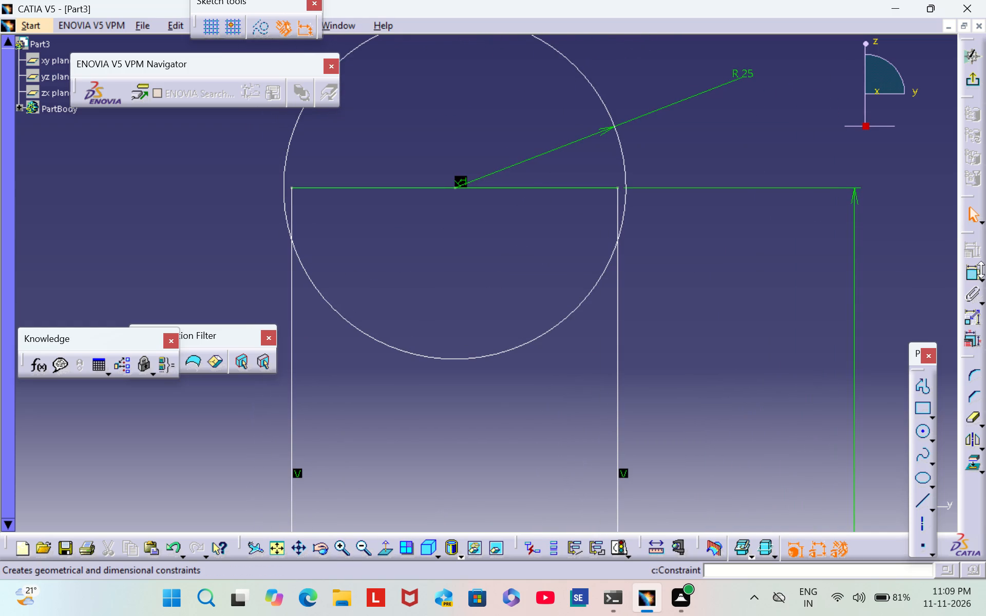
double_click(971, 272)
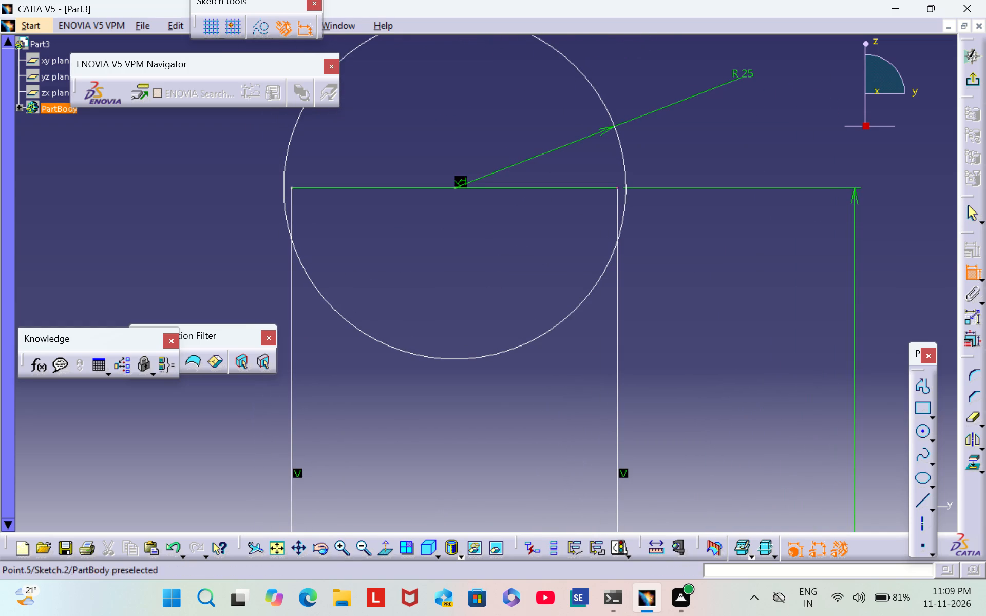
left_click(618, 187)
left_click(628, 187)
right_click(628, 187)
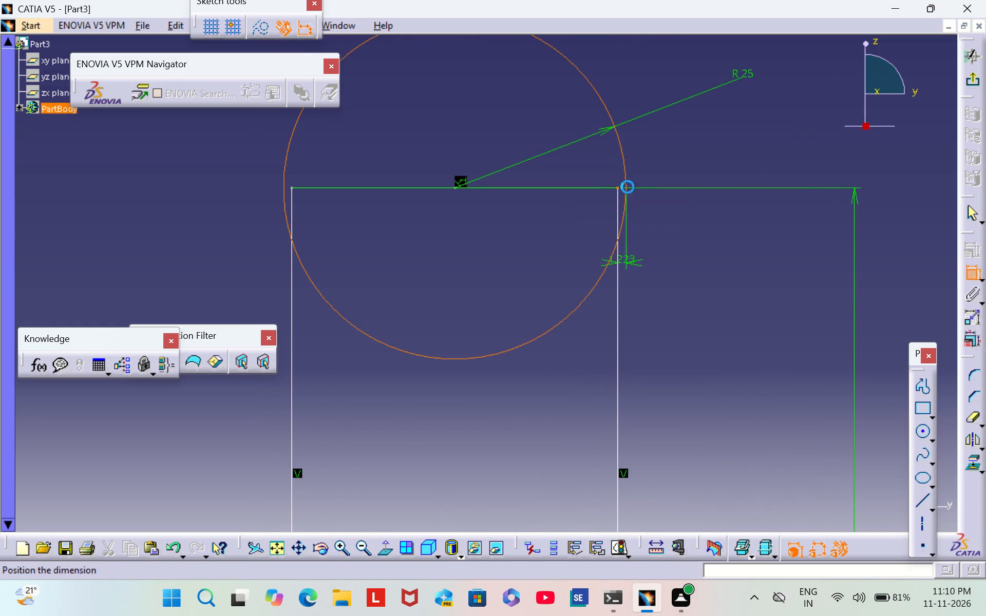
left_click(707, 391)
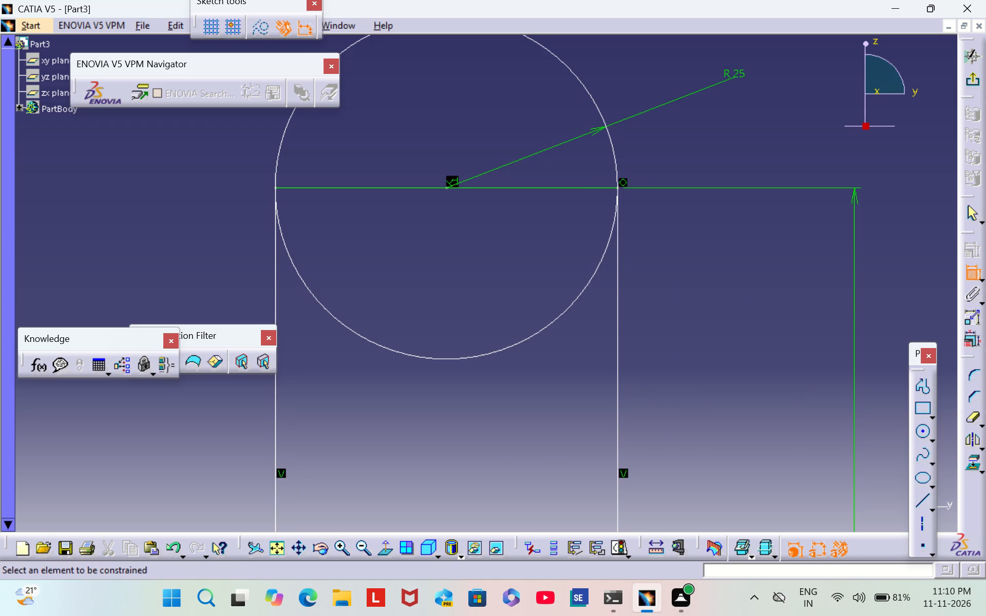
Sketch an inner circle with a radius of about 13 mm, centred on the existing circle's centre.
left_click(363, 553)
middle_click_drag(623, 390, 687, 315)
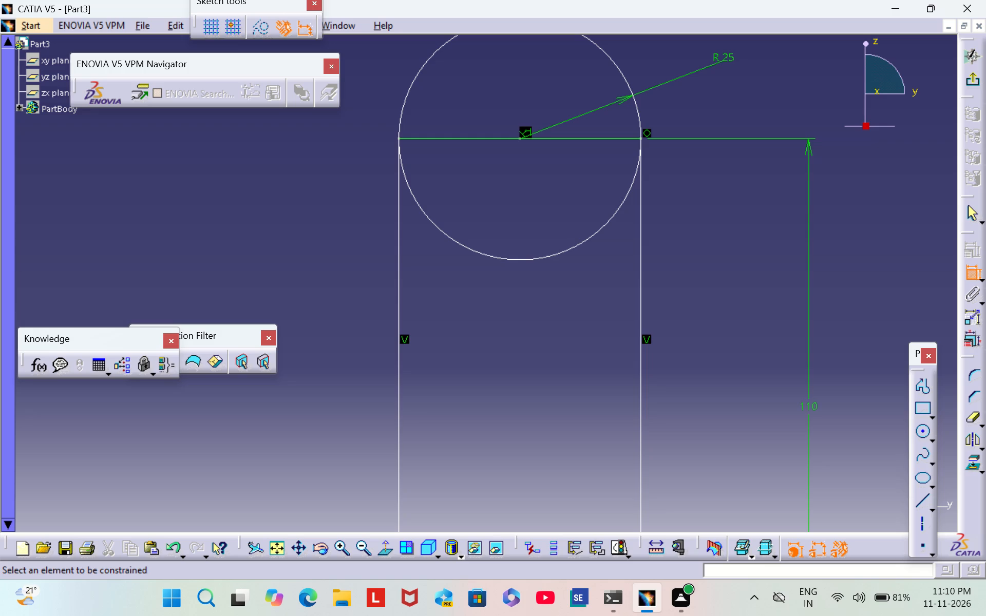
left_click(924, 430)
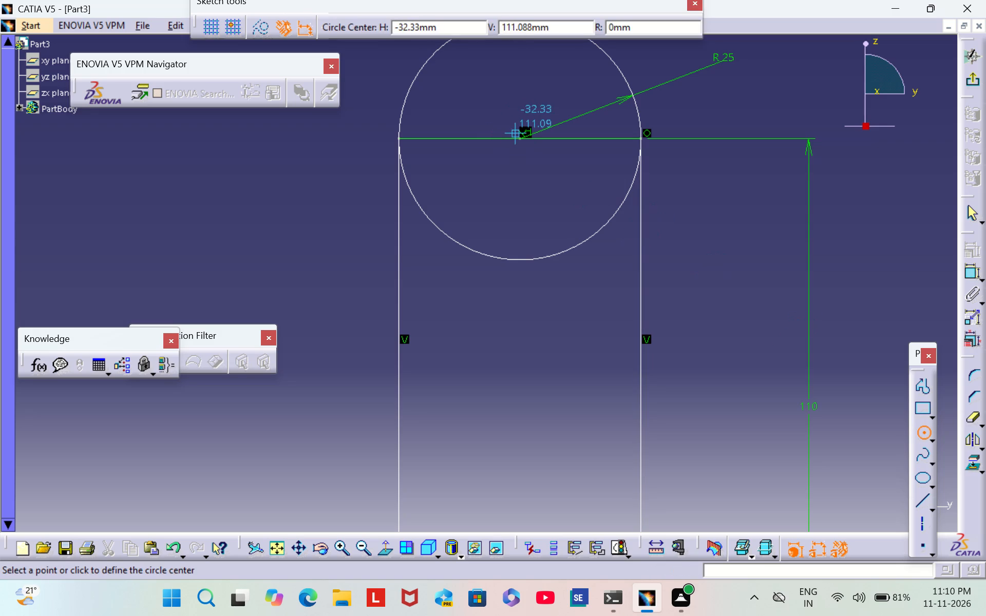
left_click(520, 140)
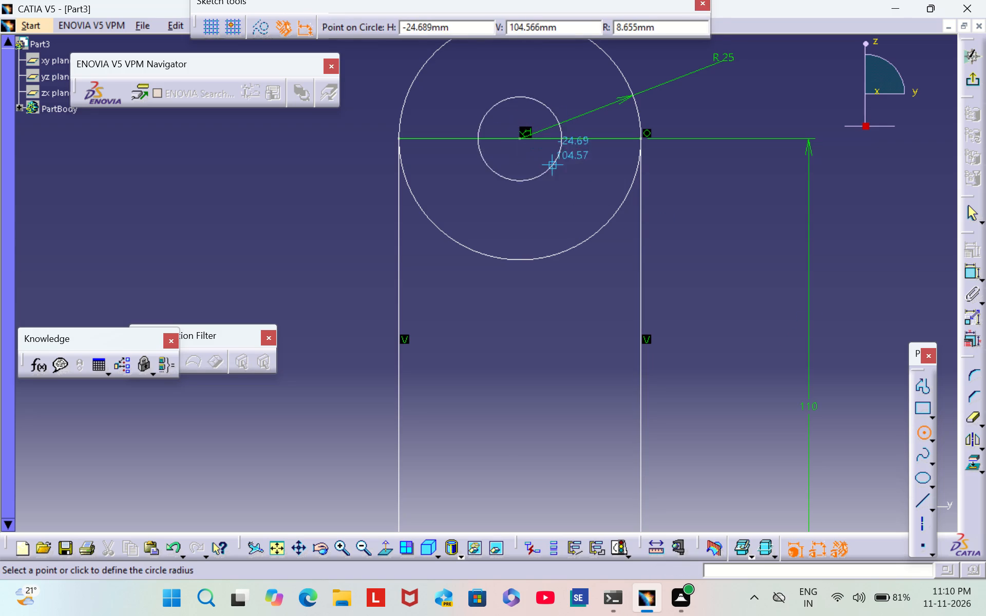
left_click(571, 177)
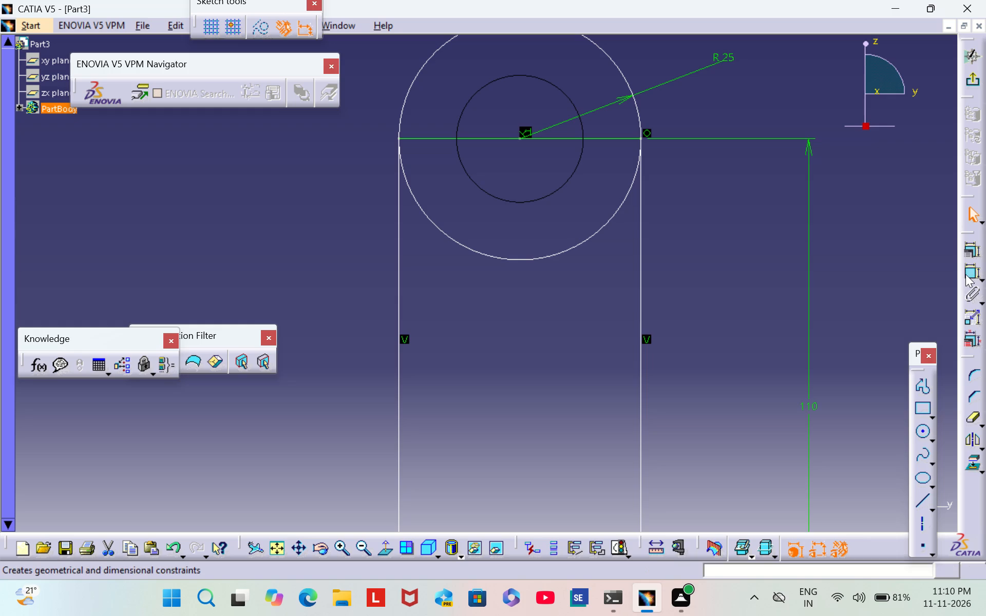
Dimension the inner circle's radius and set it to 12.5 mm.
left_click(968, 273)
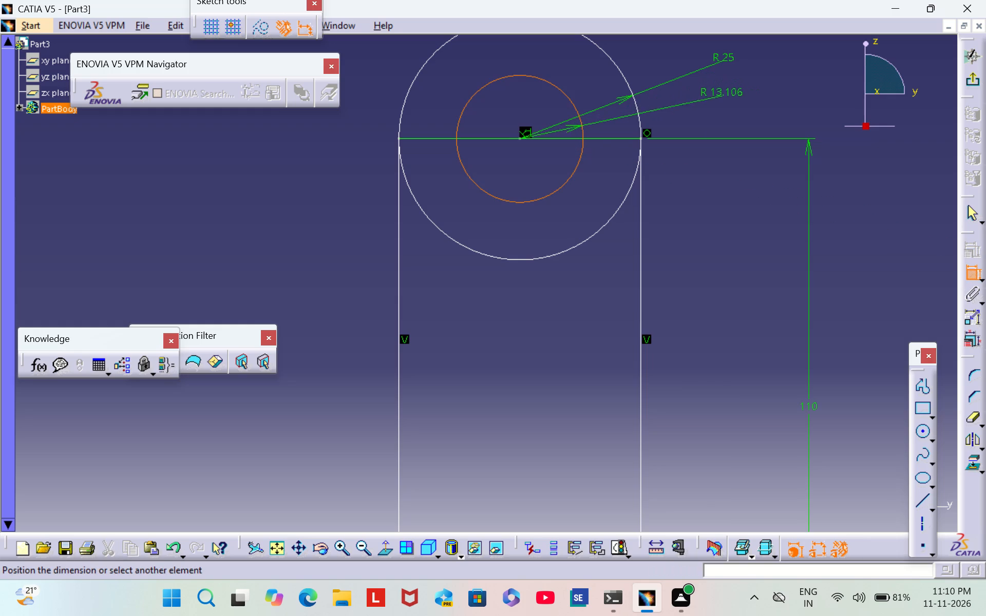
left_click(297, 176)
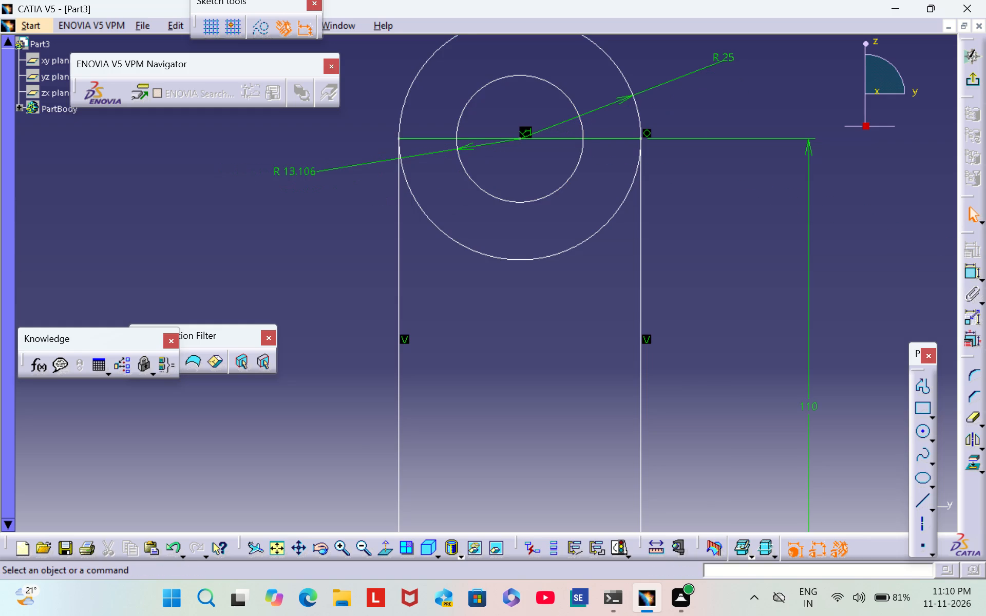
double_click(290, 169)
key("BackSpace")
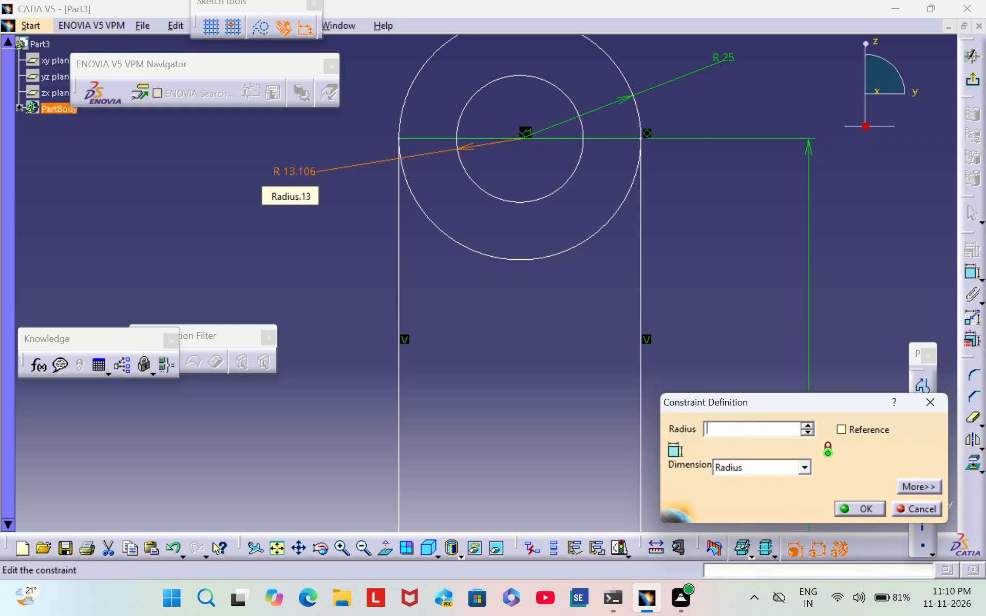
type("12.")
key("5")
key("Return")
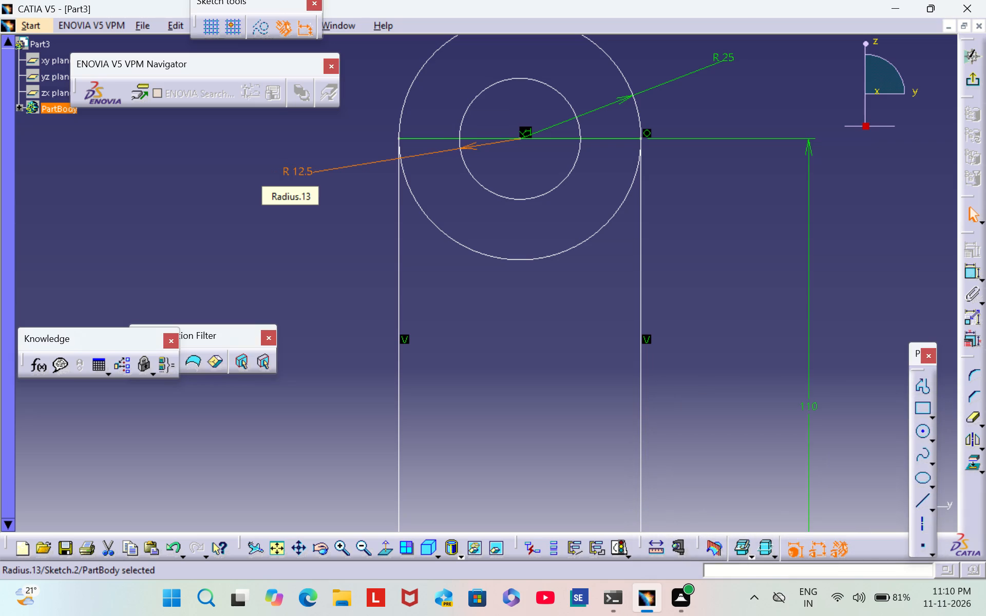
left_click(378, 86)
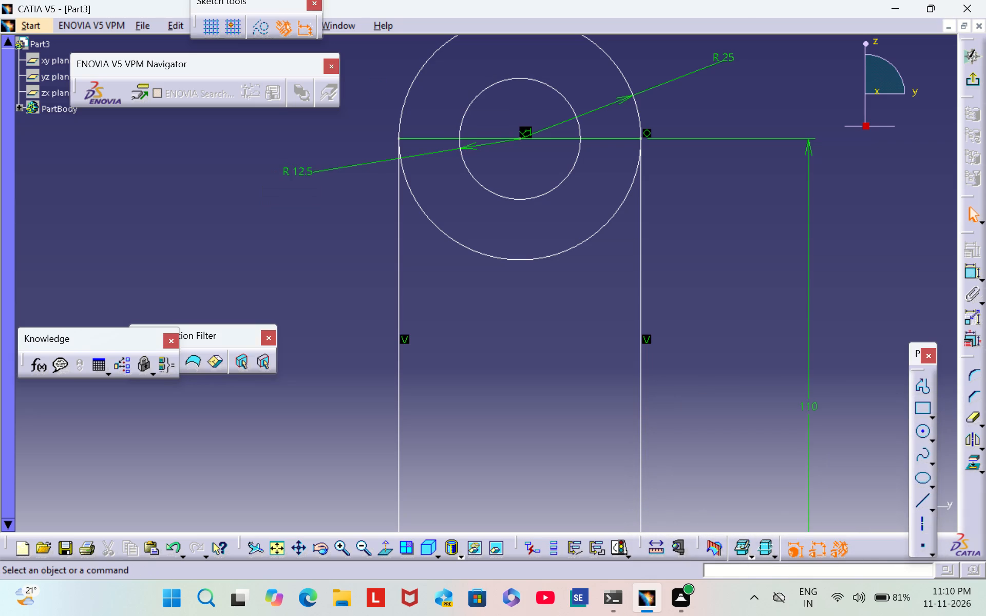
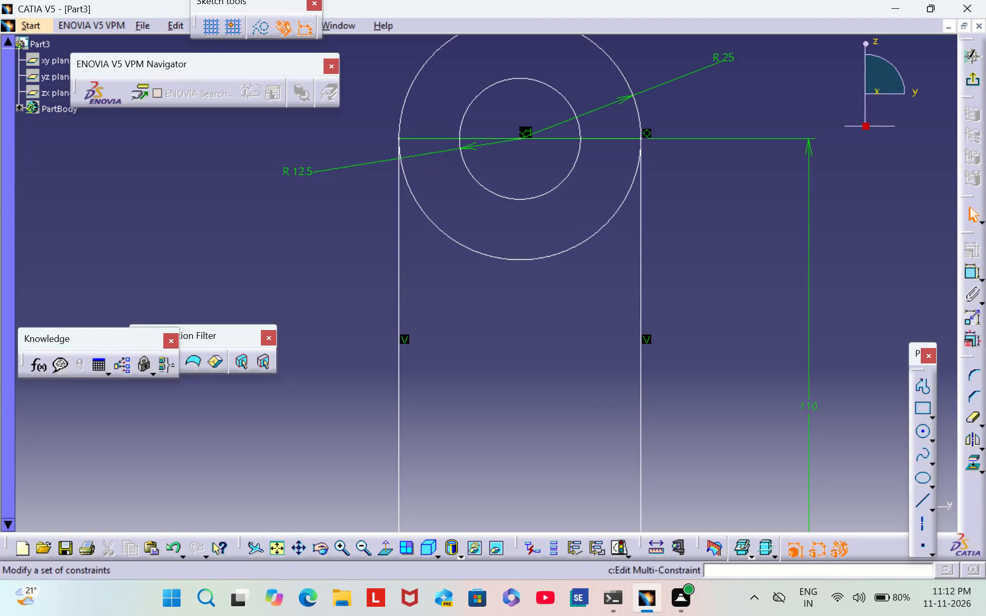
Trim away the lower half of the 25 mm radius circle with Quick Trim and exit the sketch.
left_click(977, 422)
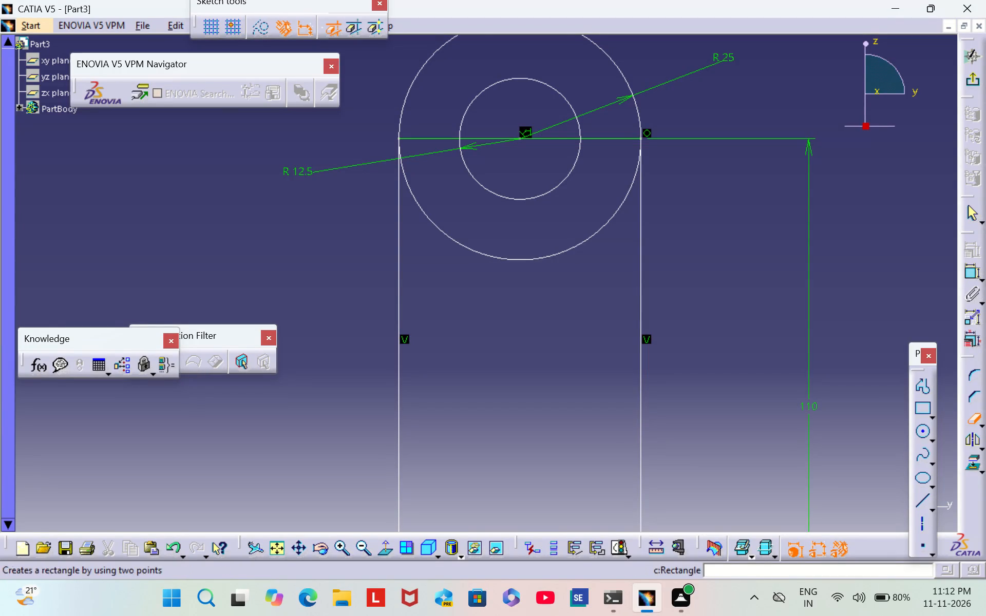
left_click(520, 260)
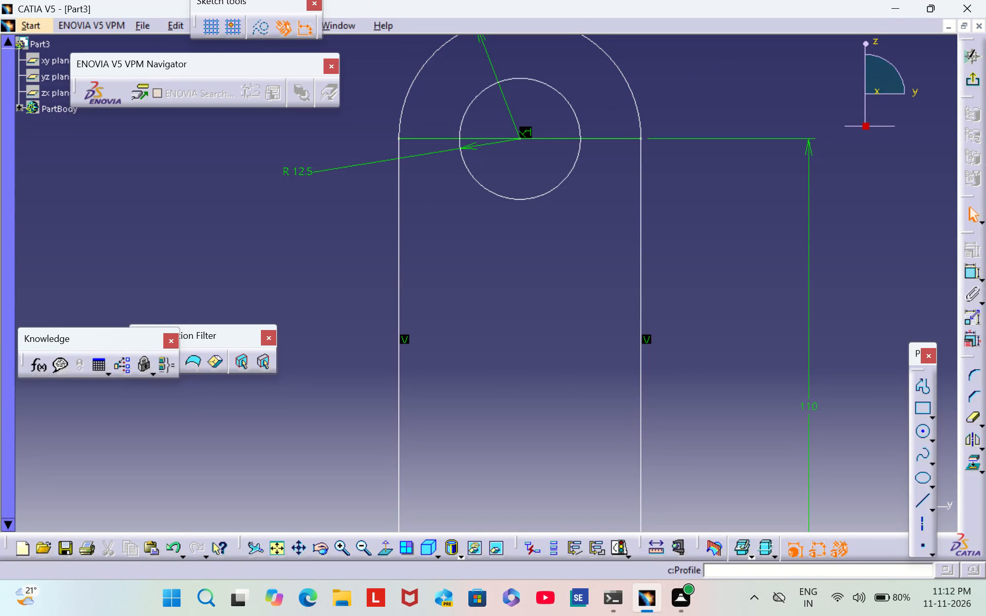
left_click(974, 84)
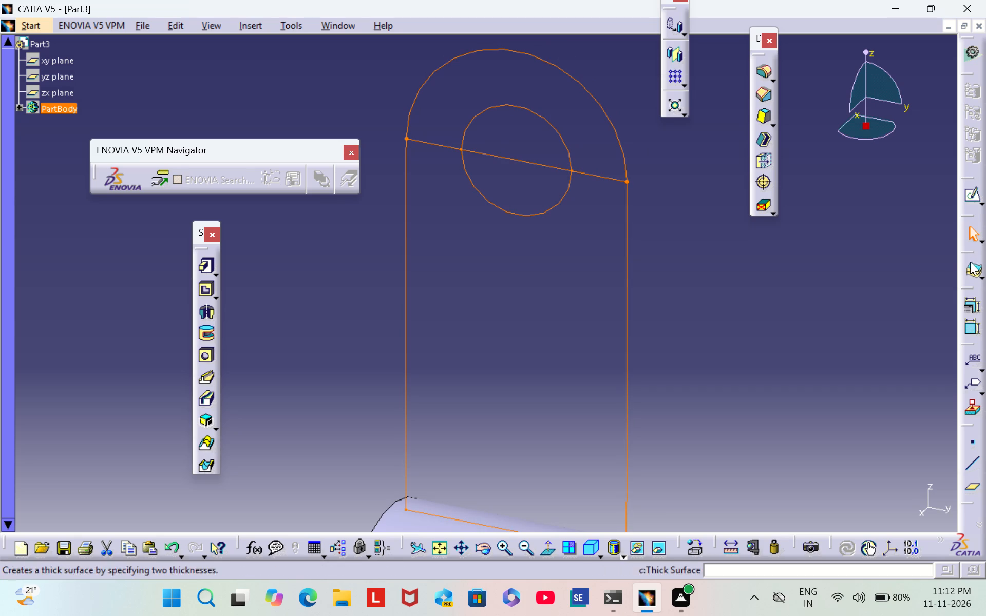
Reopen the plate sketch, trim away every segment of the horizontal line across the circles, and exit the sketch.
left_click(975, 196)
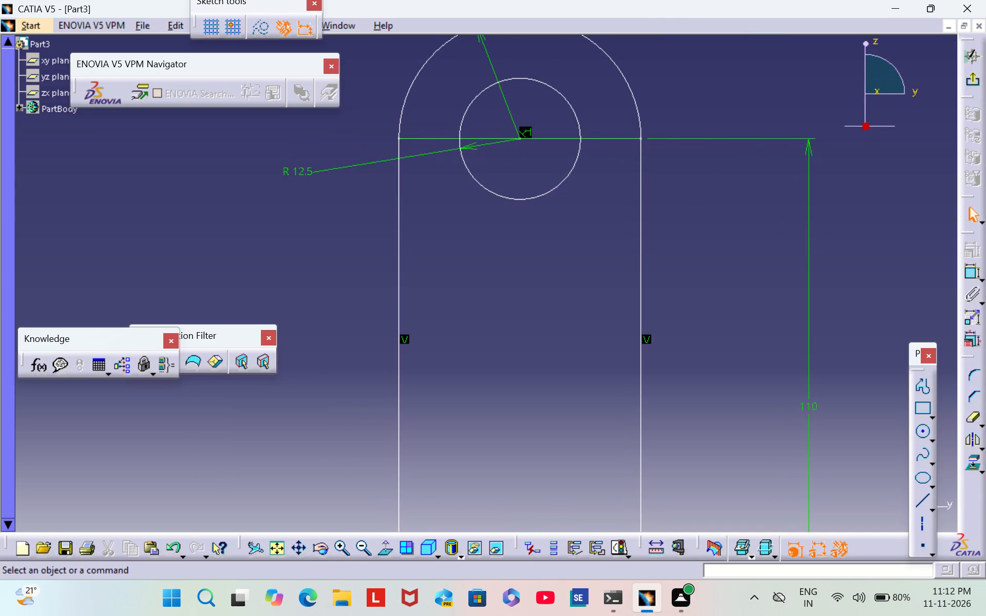
double_click(974, 417)
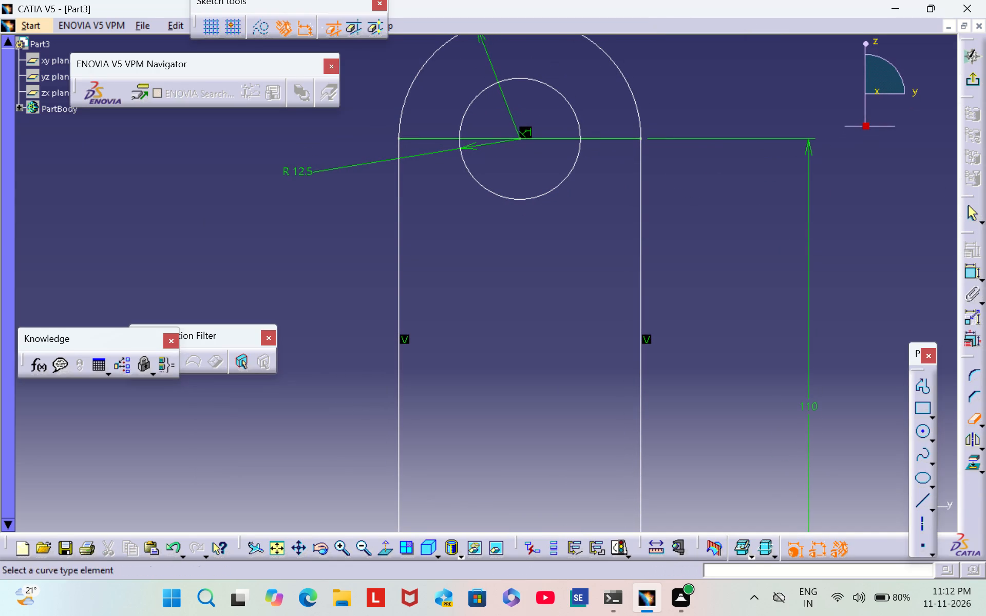
left_click(617, 138)
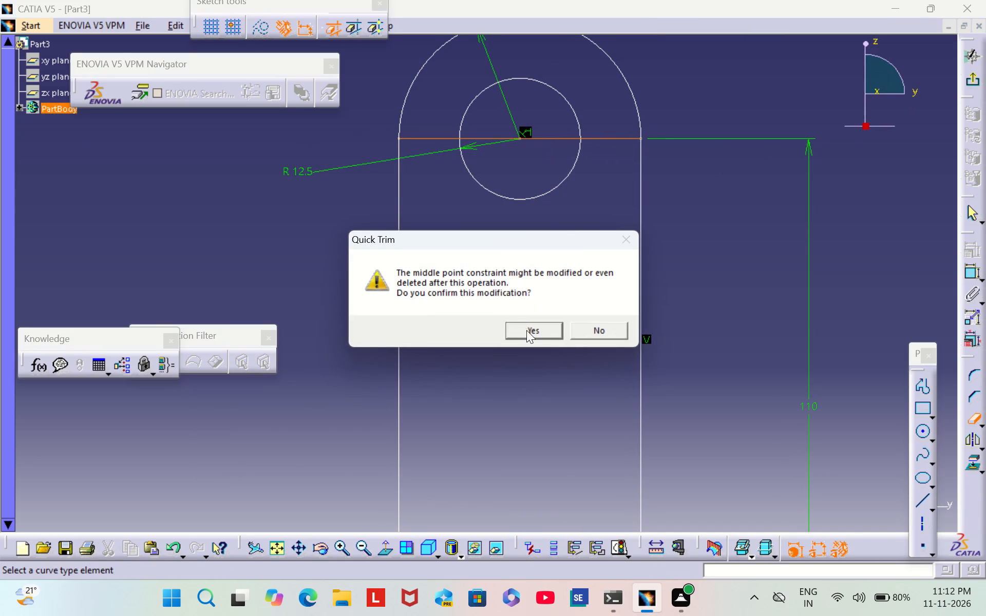
left_click(527, 331)
left_click(541, 138)
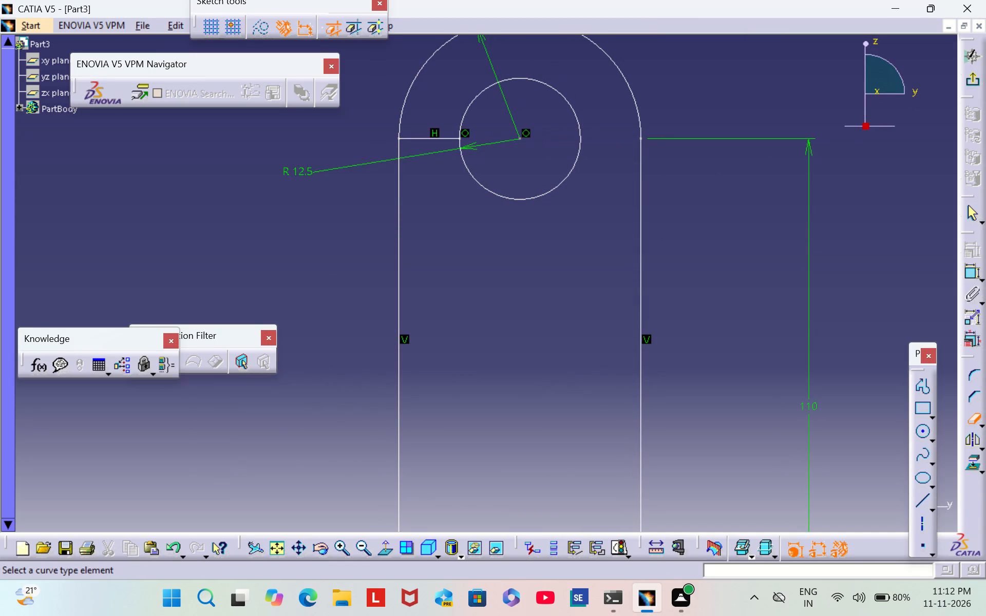
left_click(437, 138)
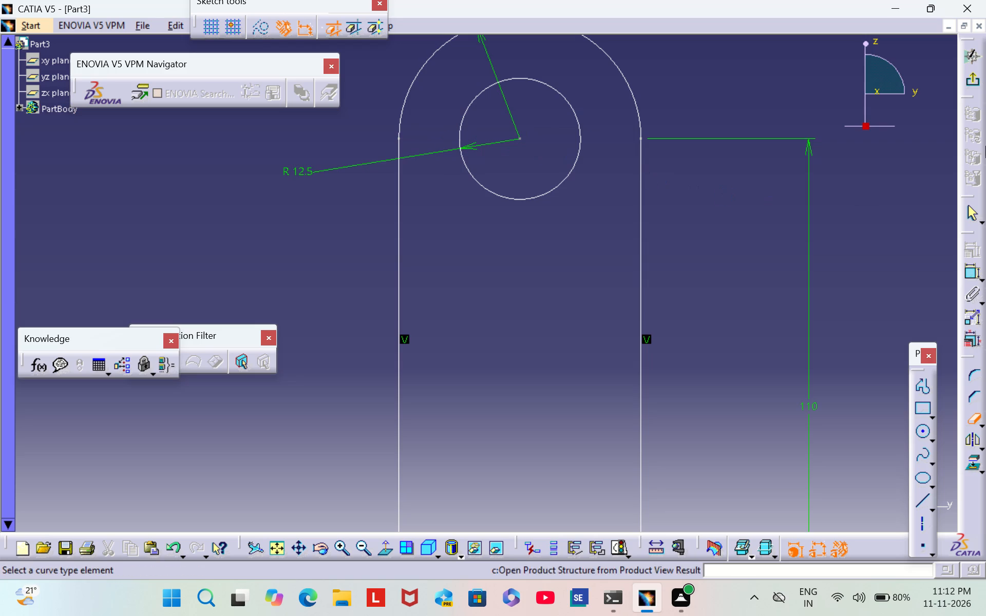
left_click(973, 81)
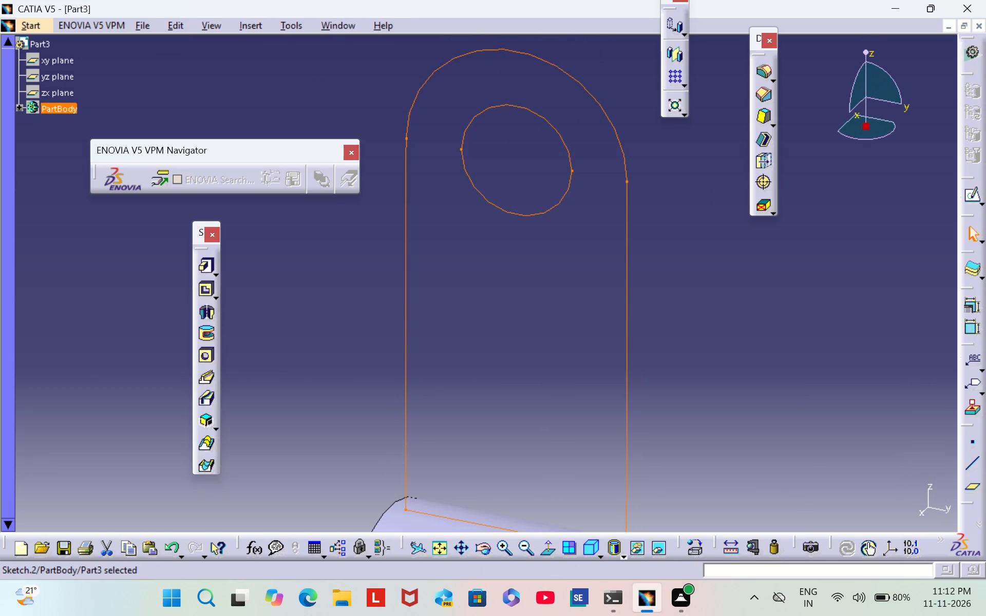
Start a pad of the plate profile in the reversed direction, towards -x, with a length of 18 mm.
left_click(521, 547)
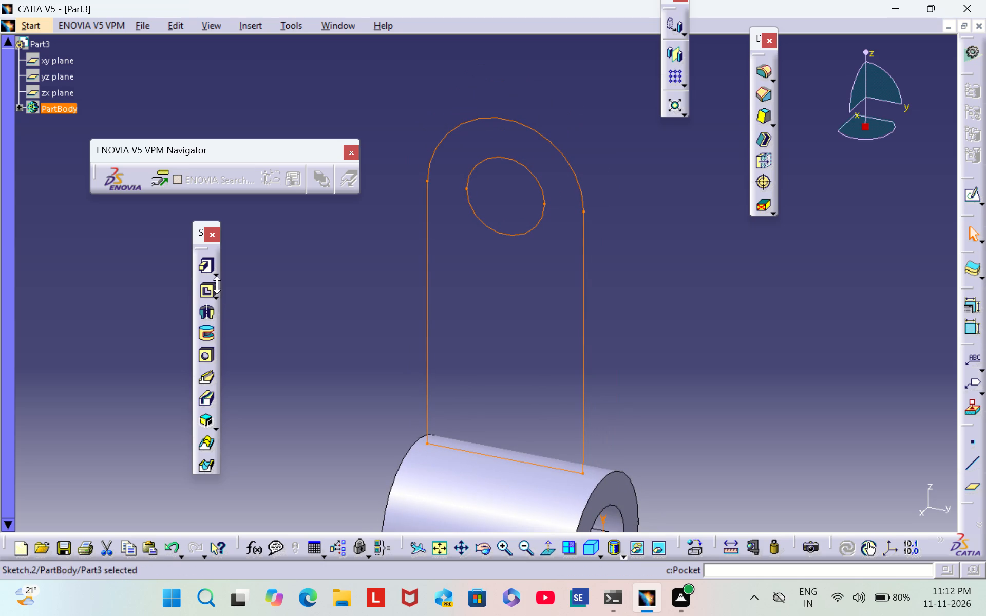
left_click(209, 270)
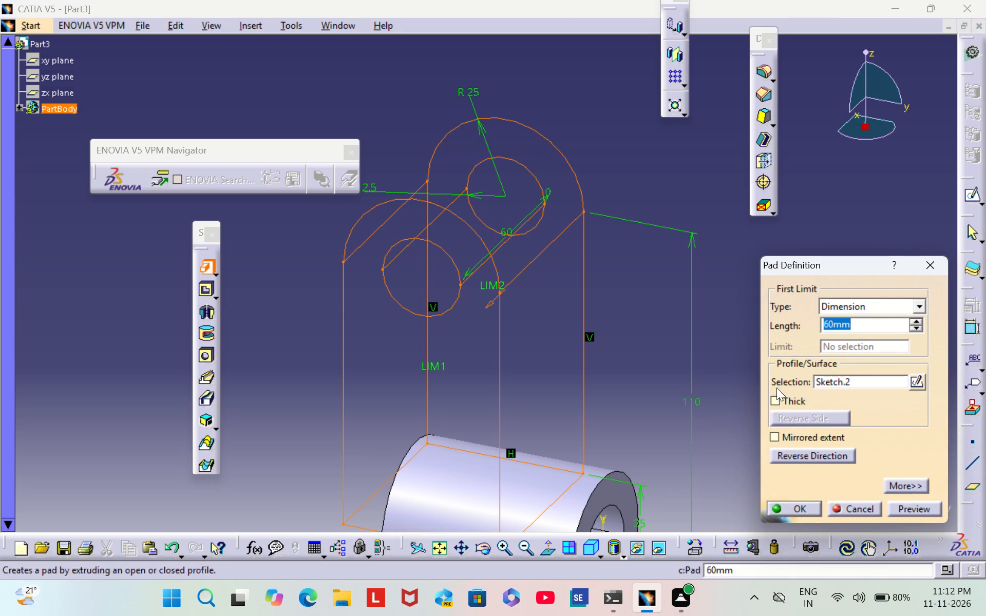
left_click(799, 450)
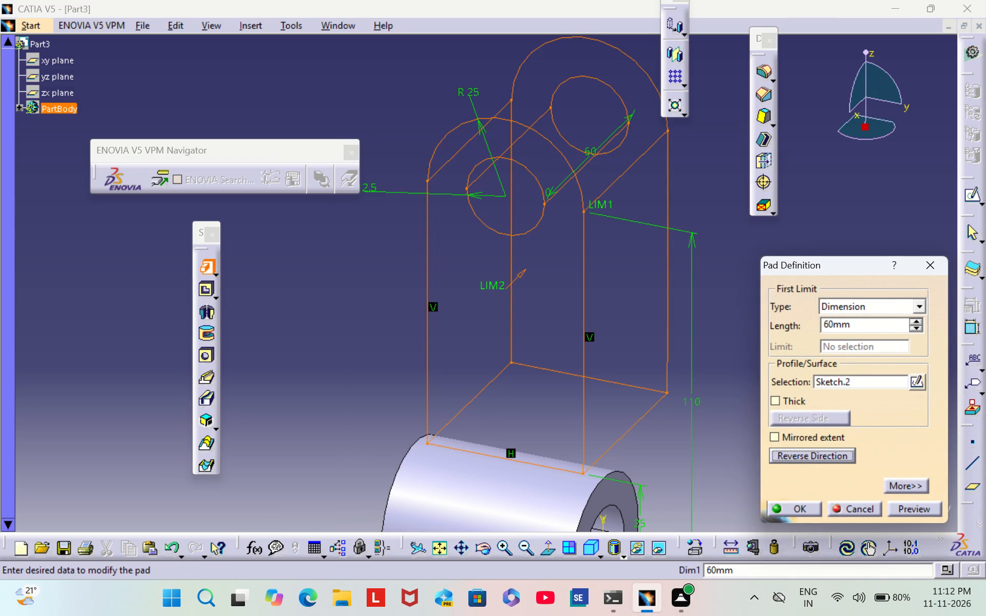
middle_click_drag(342, 440, 330, 337)
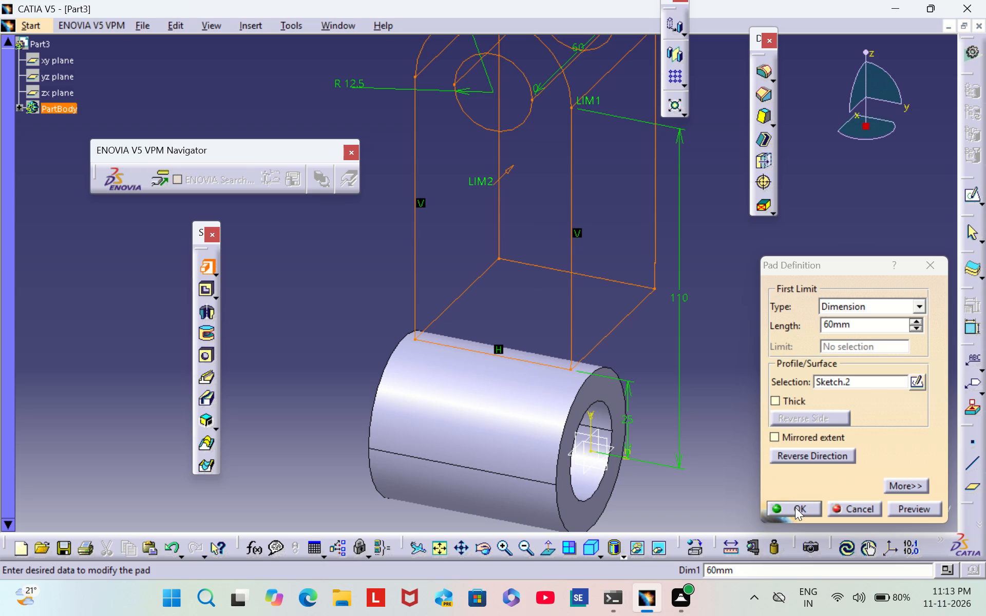
left_click(864, 324)
key("BackSpace")
key("BackSpace")
key("BackSpace")
key("BackSpace")
type("18")
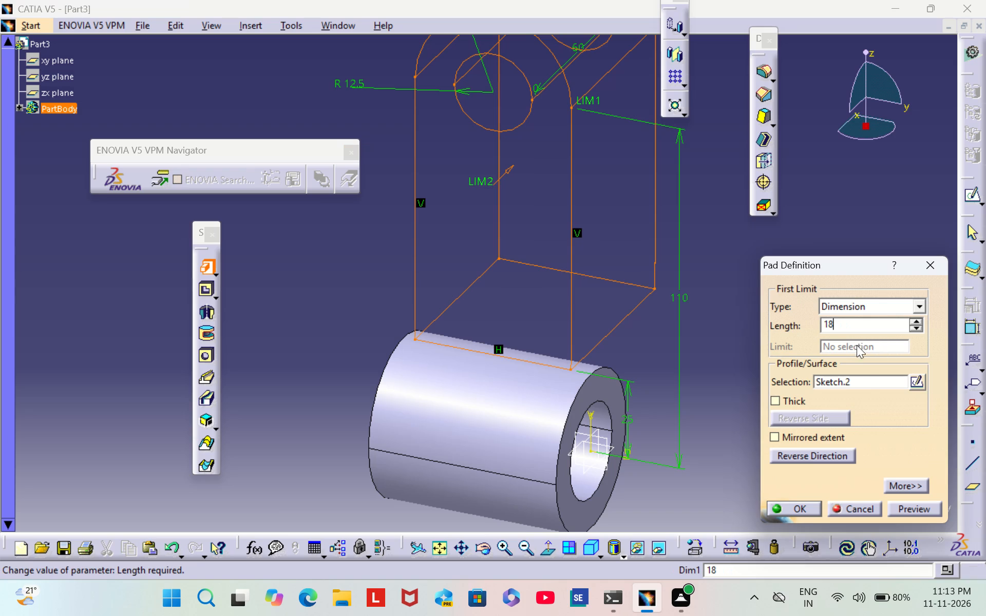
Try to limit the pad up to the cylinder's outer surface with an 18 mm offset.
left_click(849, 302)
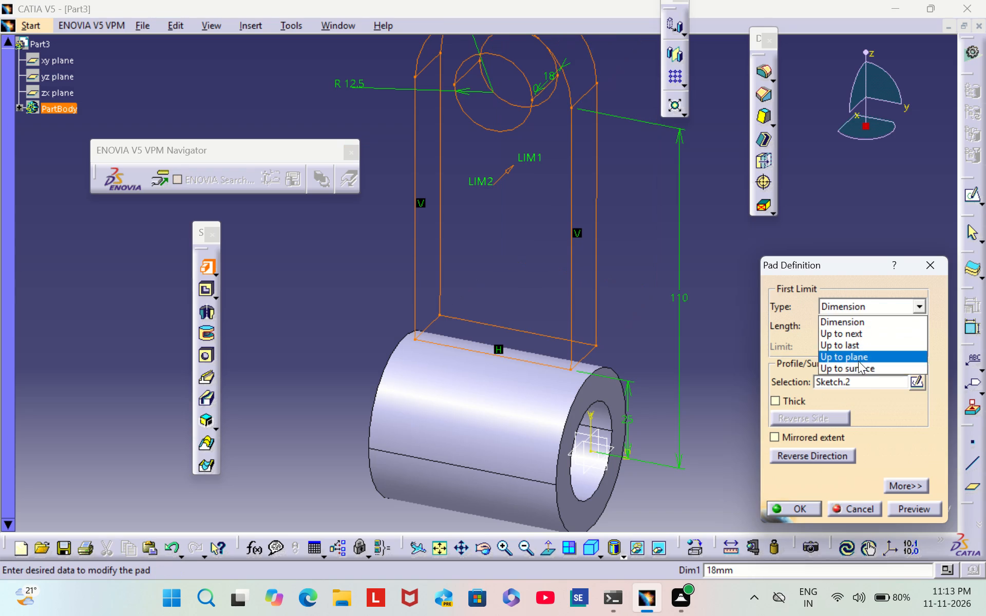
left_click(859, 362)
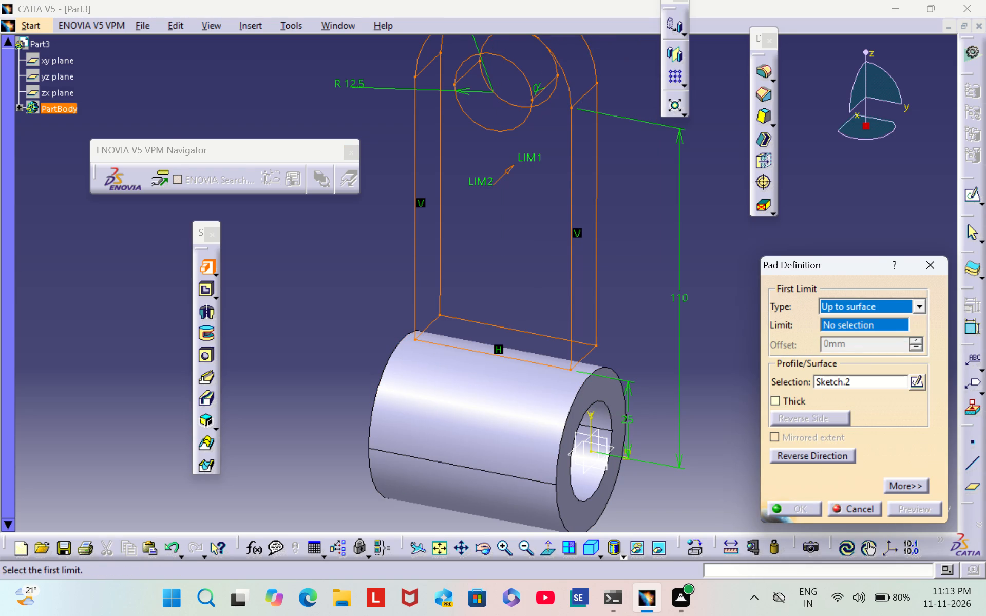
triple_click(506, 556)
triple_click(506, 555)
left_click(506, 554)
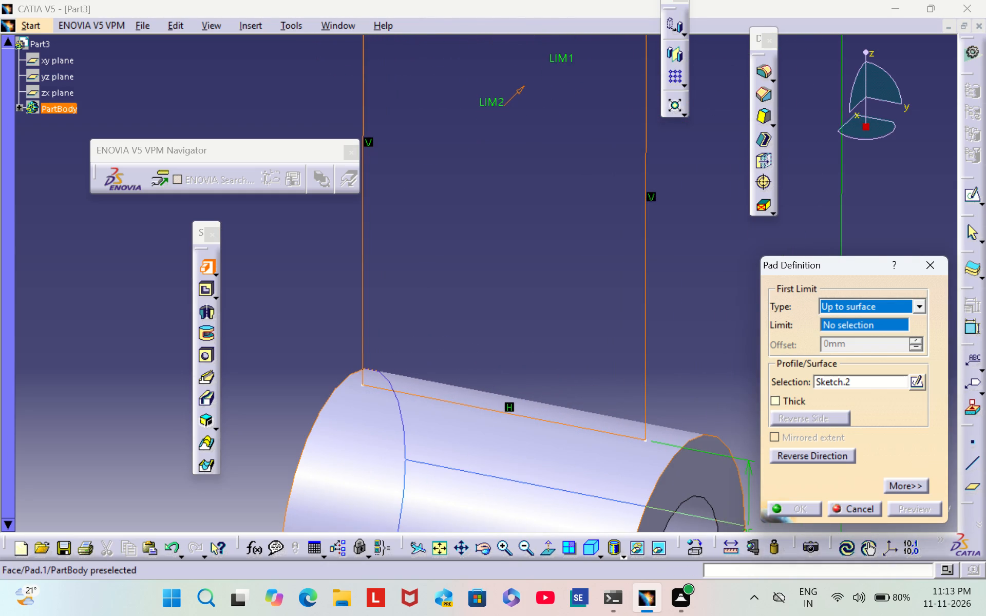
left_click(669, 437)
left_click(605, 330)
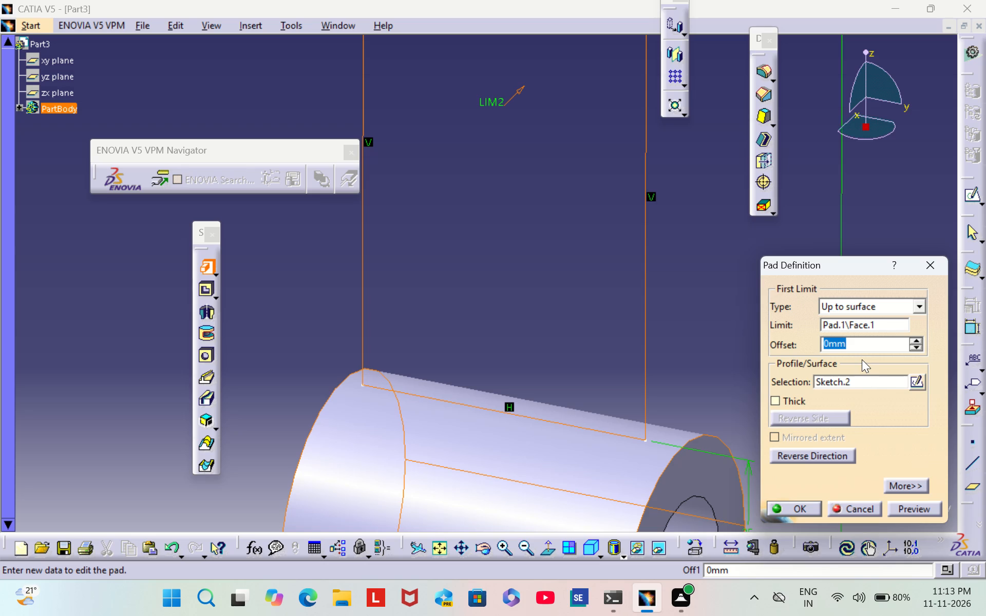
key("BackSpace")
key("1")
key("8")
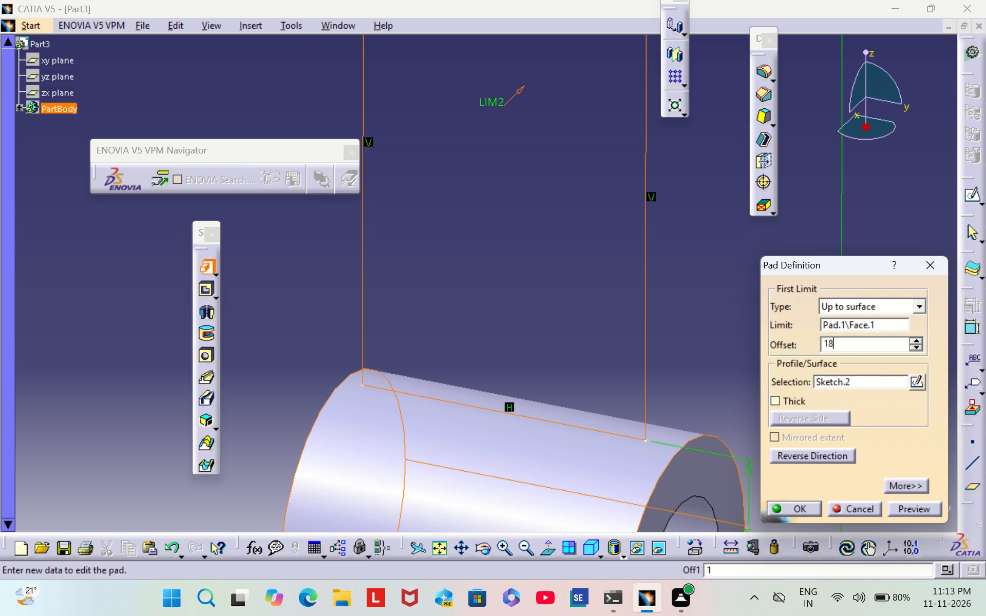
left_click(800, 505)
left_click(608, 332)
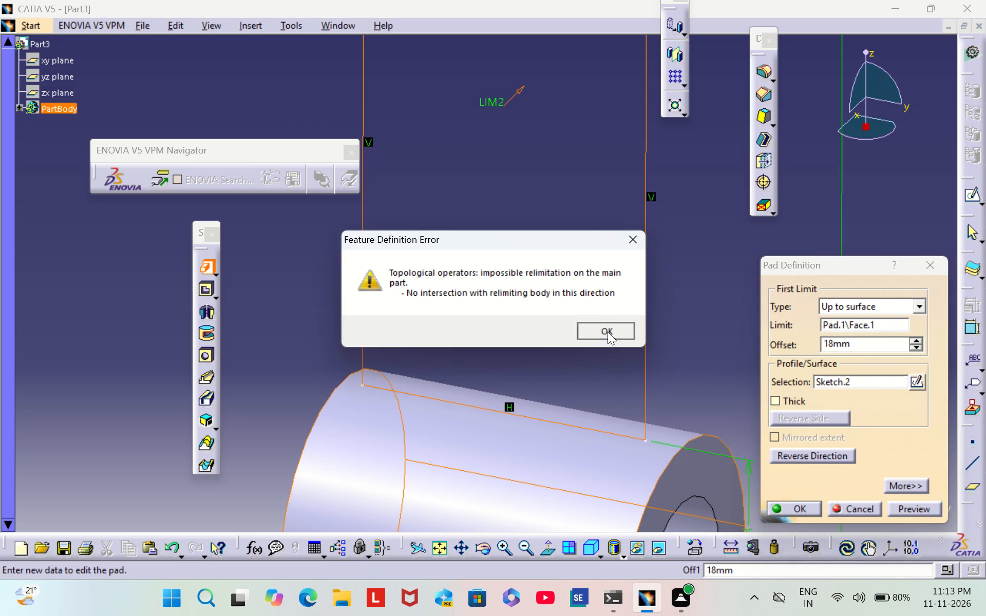
Switch the pad's limit type back to Dimension and create the 18 mm pad.
left_click(900, 307)
left_click(874, 325)
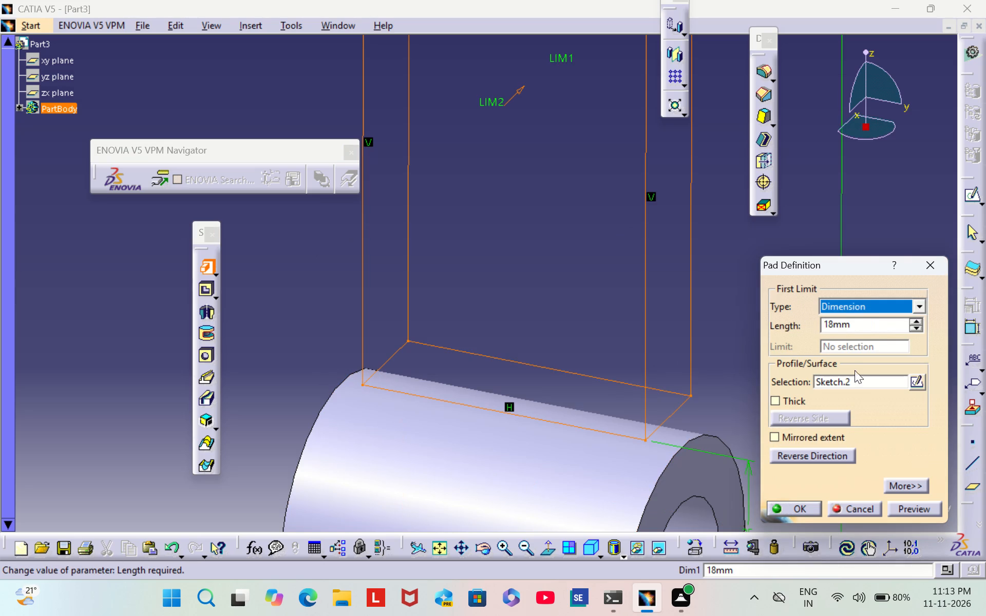
left_click(800, 509)
left_click(782, 344)
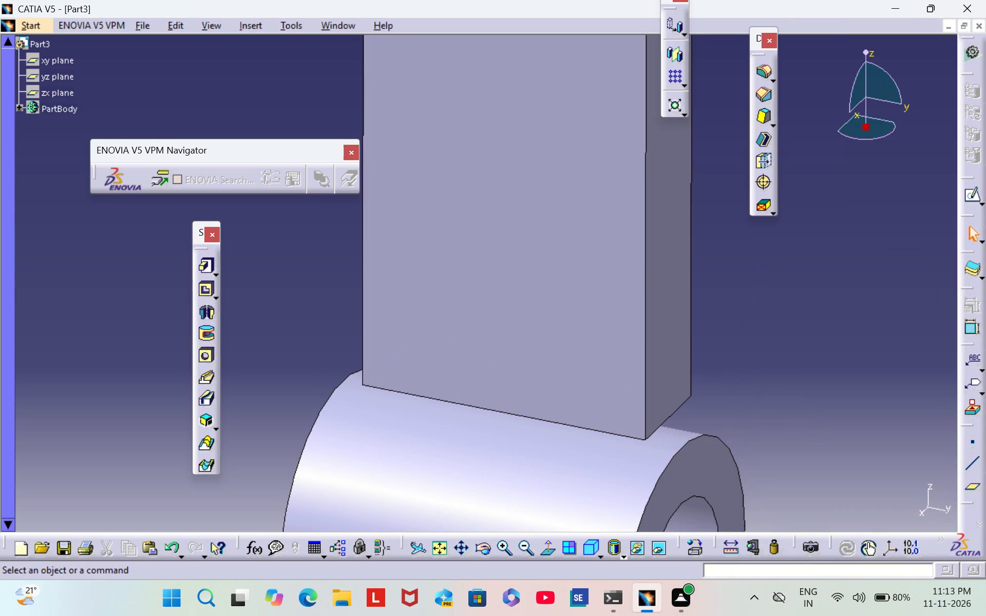
Examine from several sides how the plate's bottom edge meets the hollow cylinder.
scroll(783, 343, "down", 1)
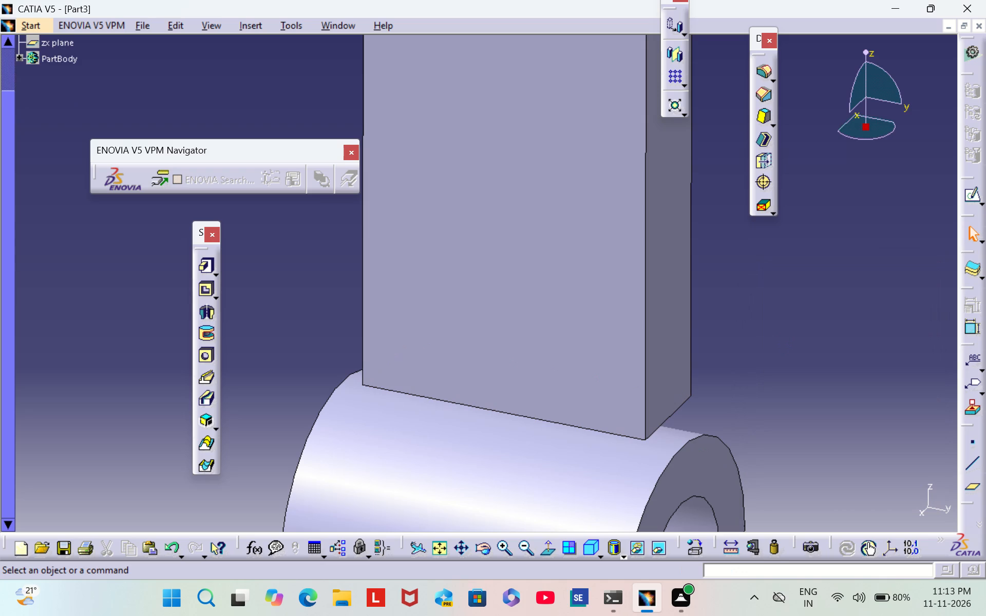
middle_click_drag(283, 378, 348, 294)
right_click_drag(287, 378, 348, 294)
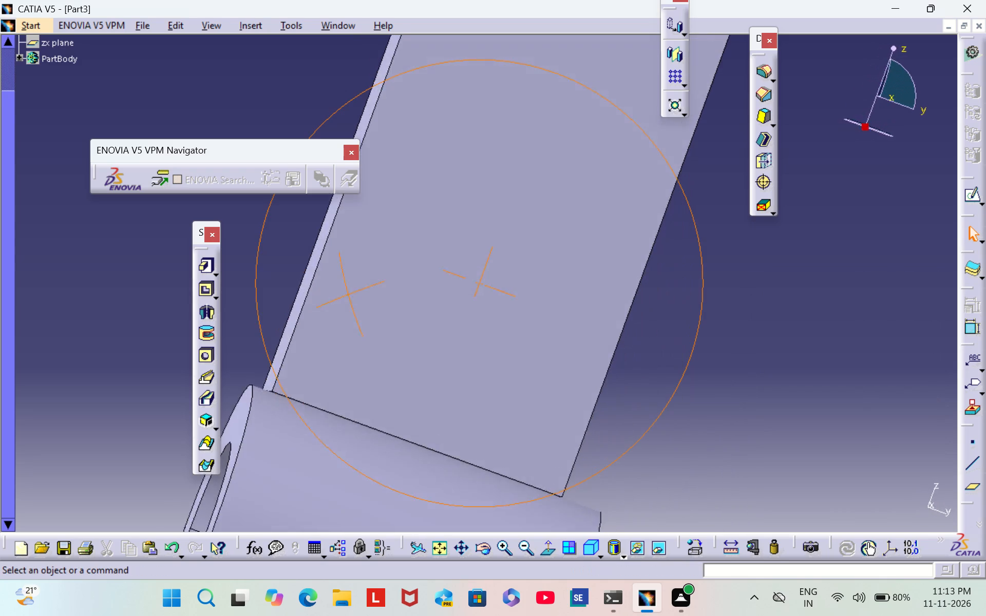
middle_click_drag(348, 294, 394, 370)
right_click_drag(348, 294, 394, 370)
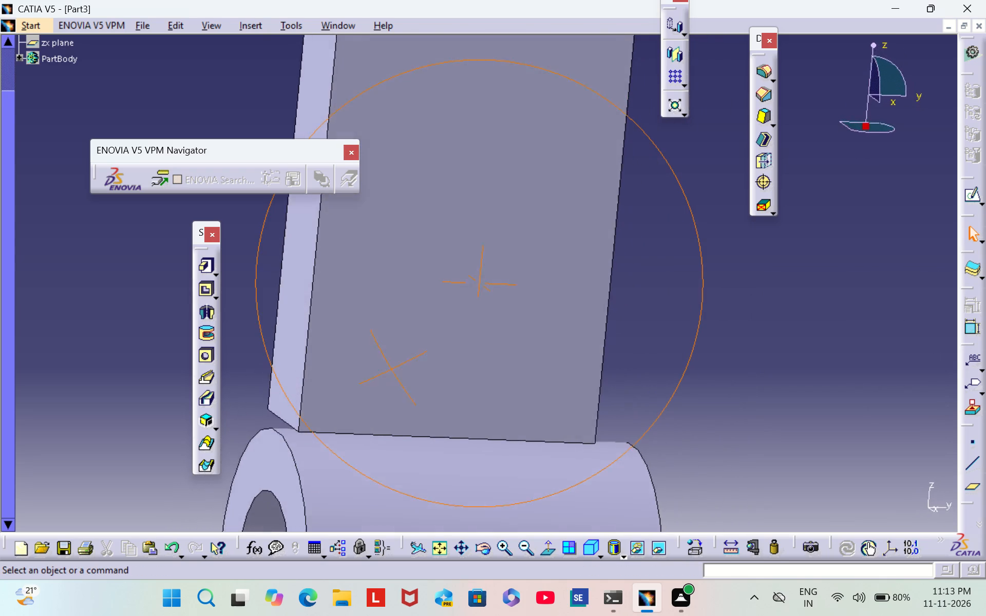
middle_click_drag(394, 370, 530, 358)
right_click_drag(394, 370, 530, 358)
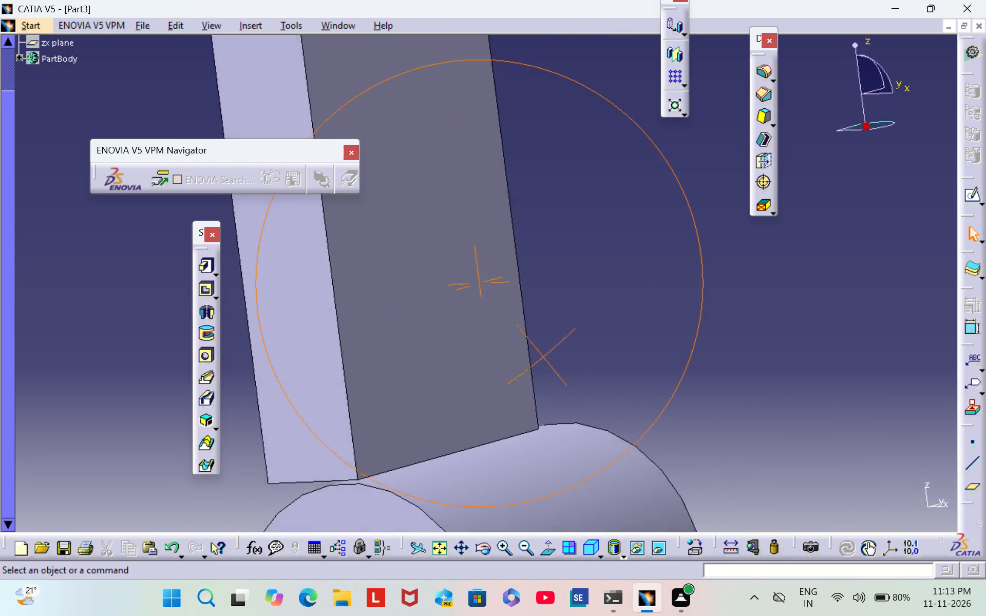
right_click_drag(530, 358, 300, 419)
middle_click_drag(530, 358, 304, 422)
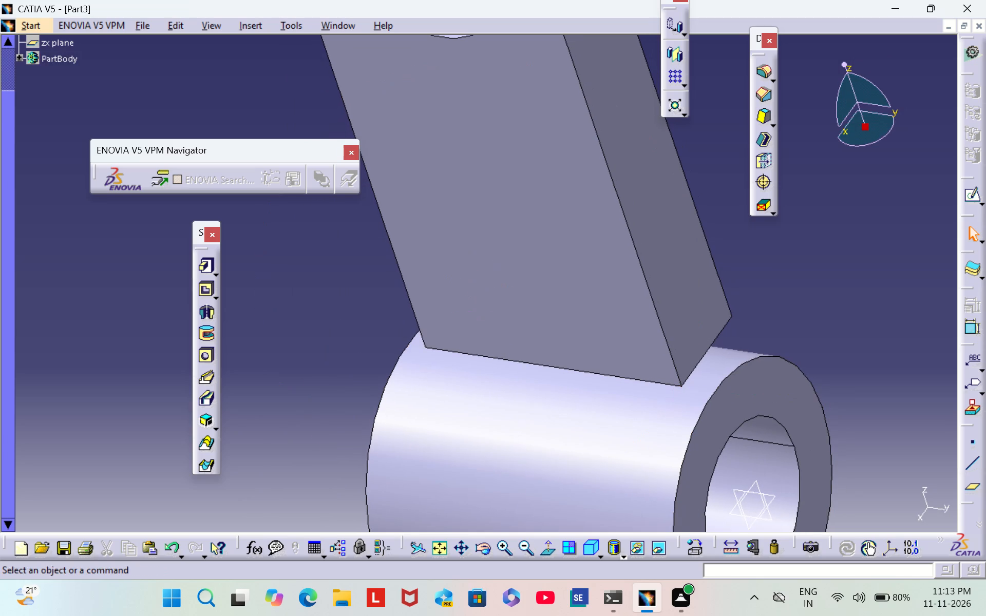
scroll(836, 316, "down", 1)
middle_click_drag(839, 316, 724, 233)
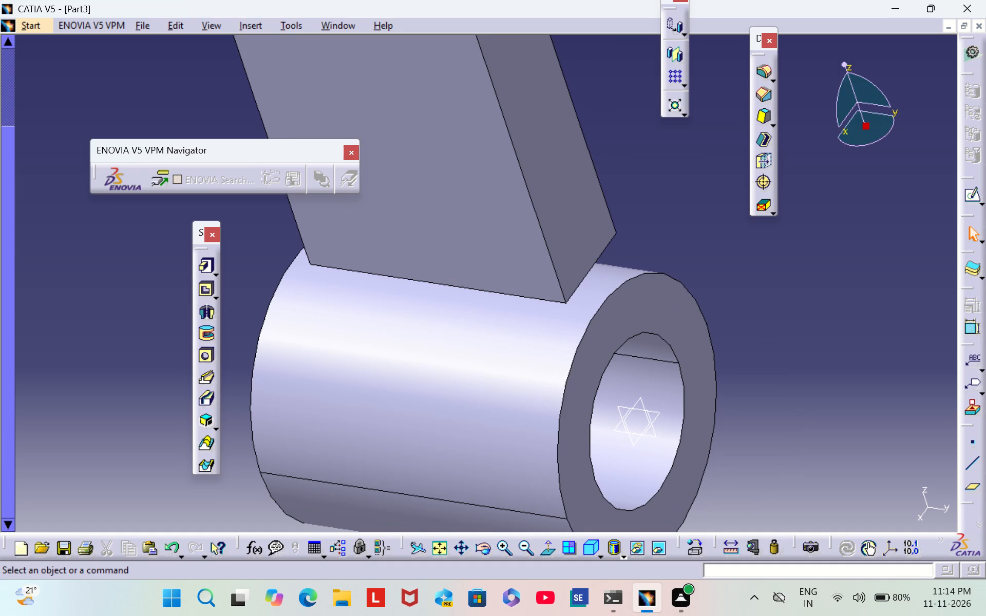
Open a new sketch on the plate's narrow side face on the +y side.
left_click(562, 213)
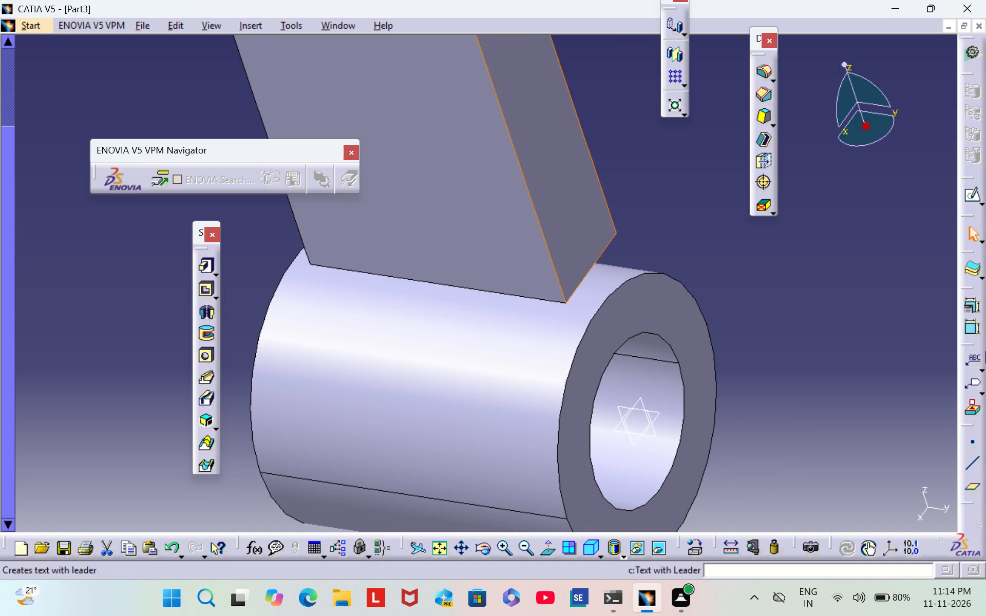
left_click(556, 175)
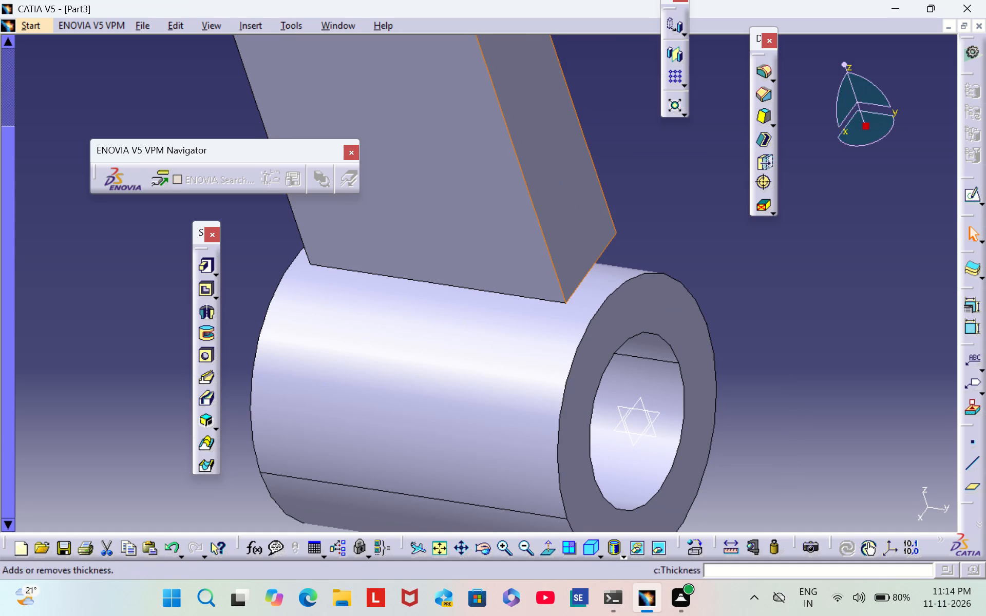
left_click(975, 197)
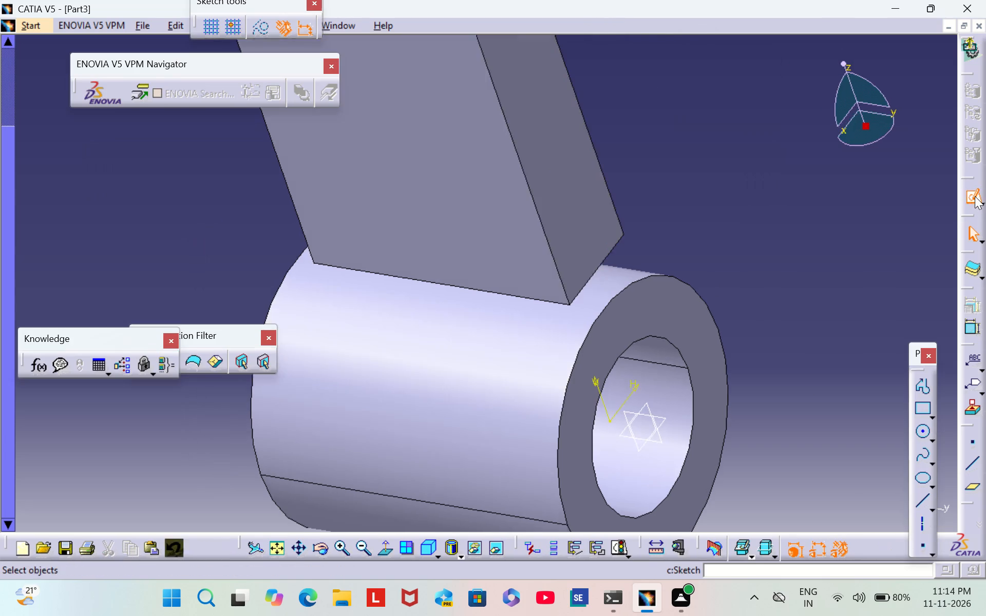
Project the hollow cylinder's outer circular edge onto the sketch plane.
scroll(813, 423, "up", 1)
middle_click_drag(813, 423, 801, 363)
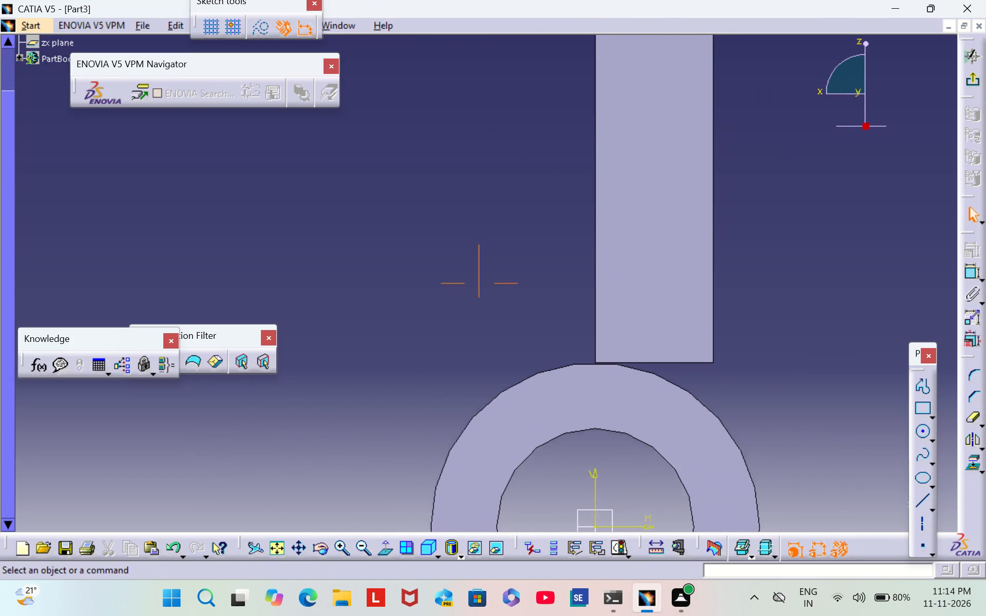
middle_click_drag(801, 363, 801, 361)
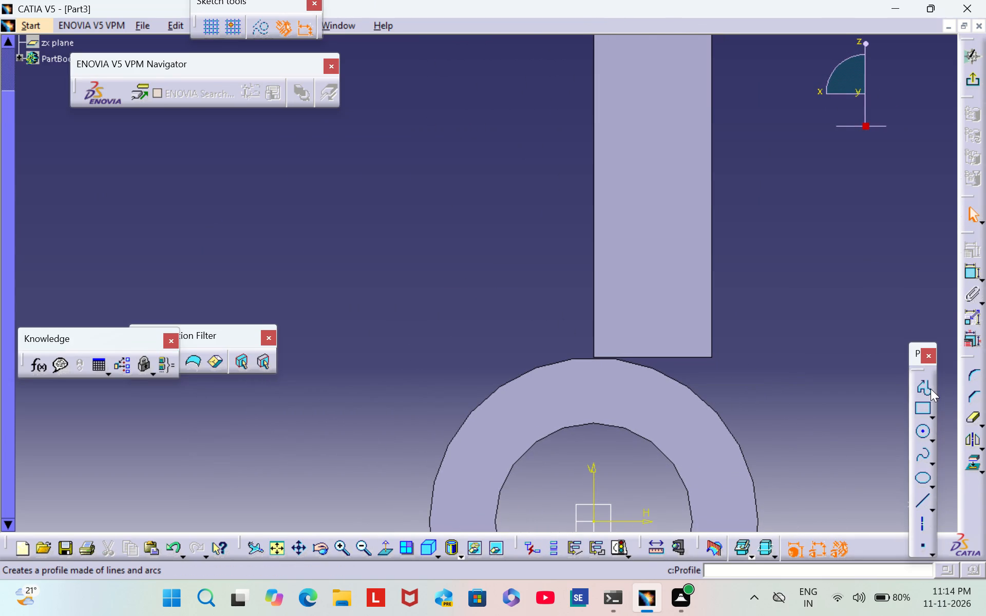
left_click(930, 389)
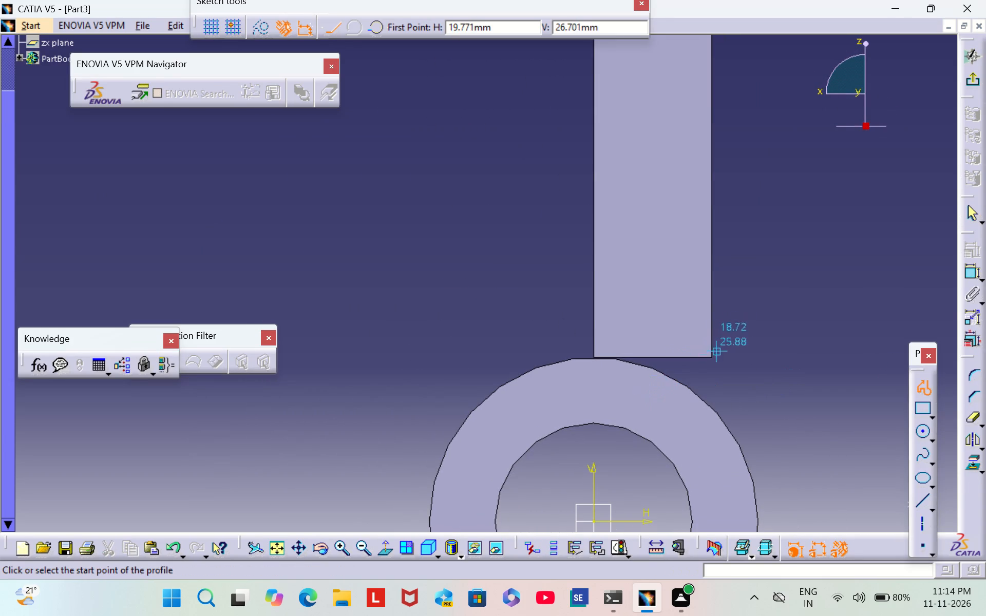
middle_click_drag(788, 443, 794, 367)
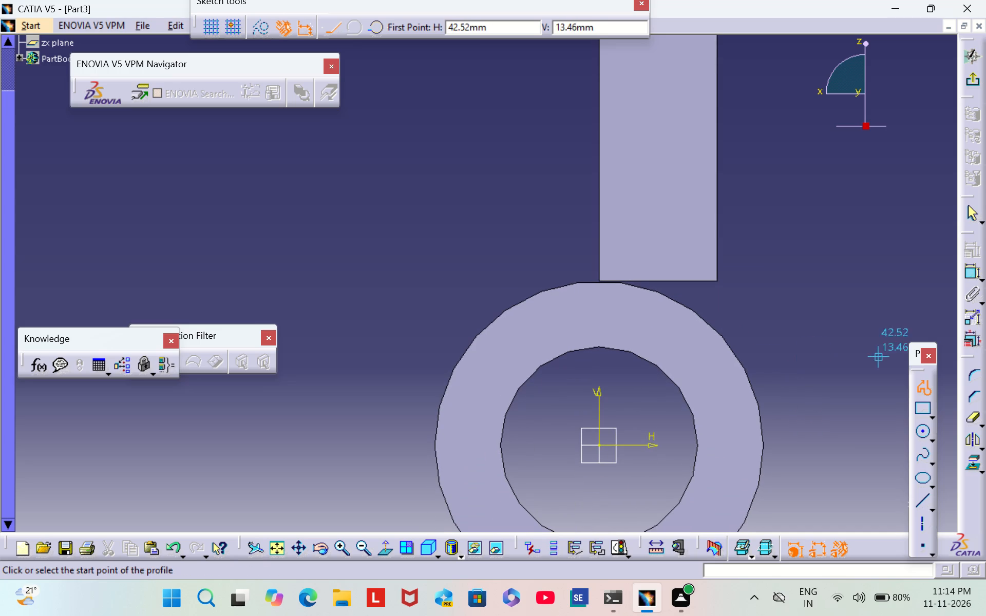
left_click(924, 388)
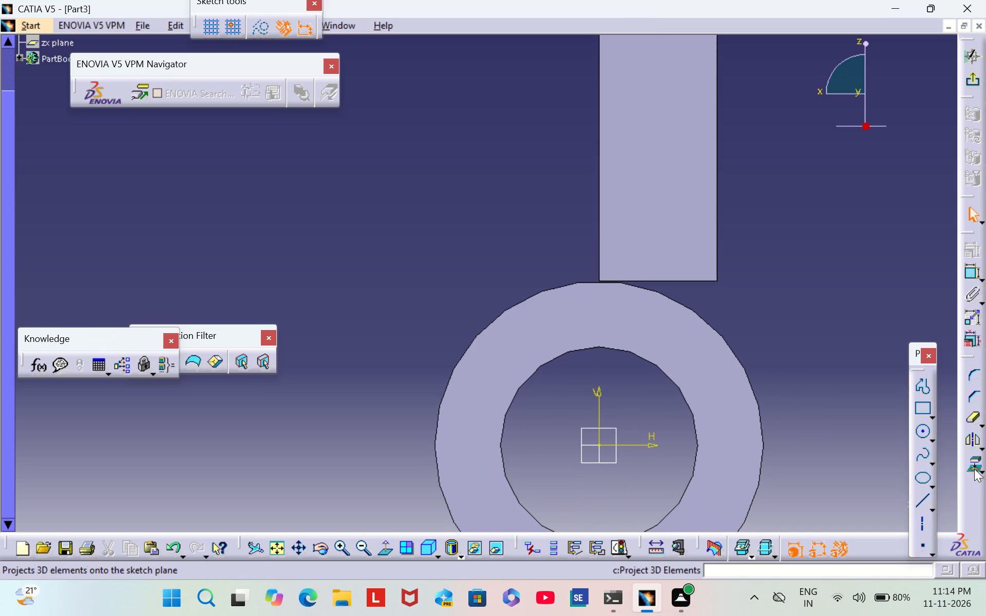
left_click(972, 464)
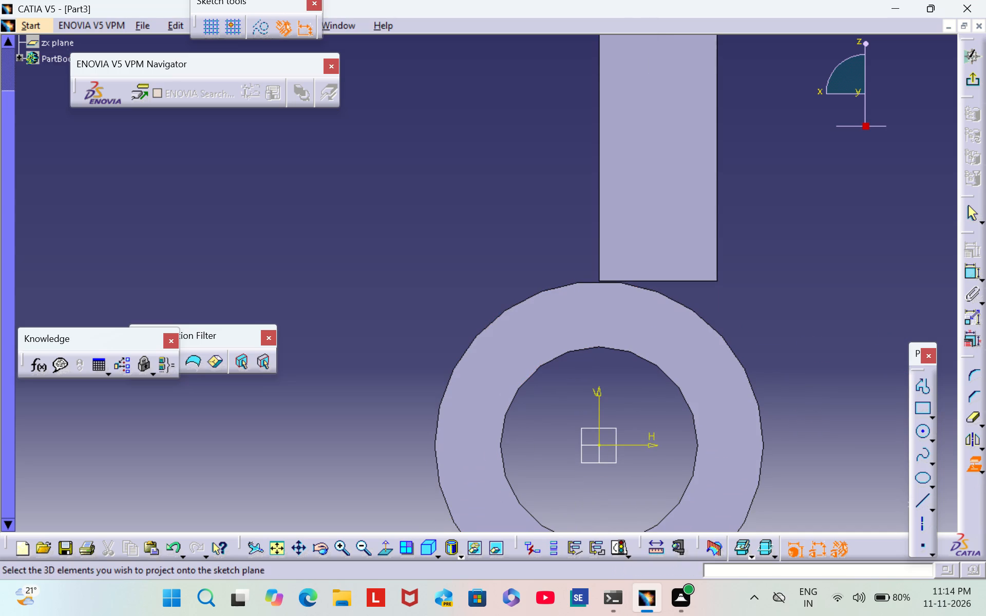
left_click_drag(739, 359, 745, 361)
left_click(827, 441)
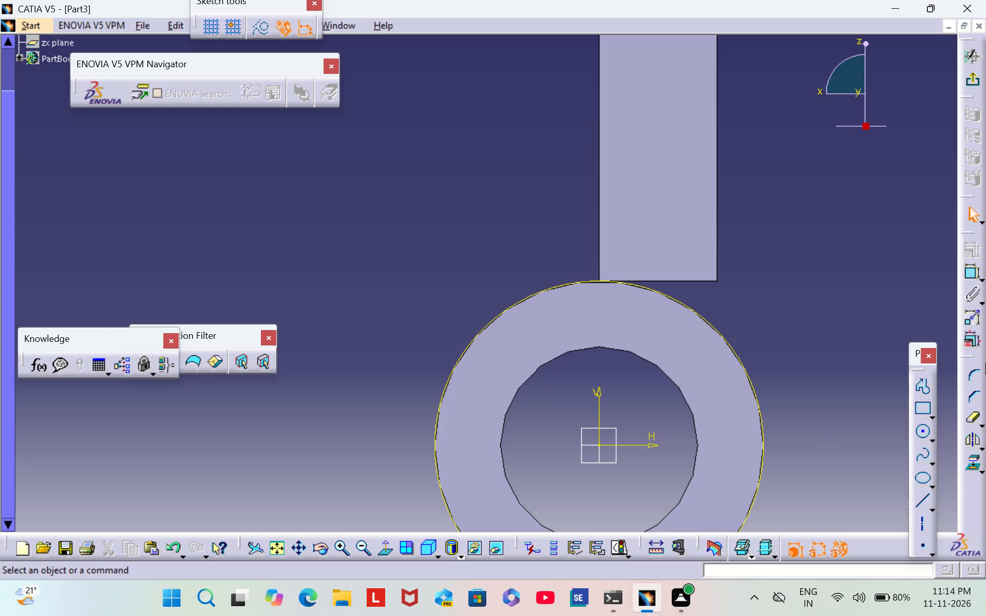
Draw a profile from the projected circle horizontally to the plate's outer bottom corner, then vertically about 7.6 mm down to the circle.
left_click(923, 389)
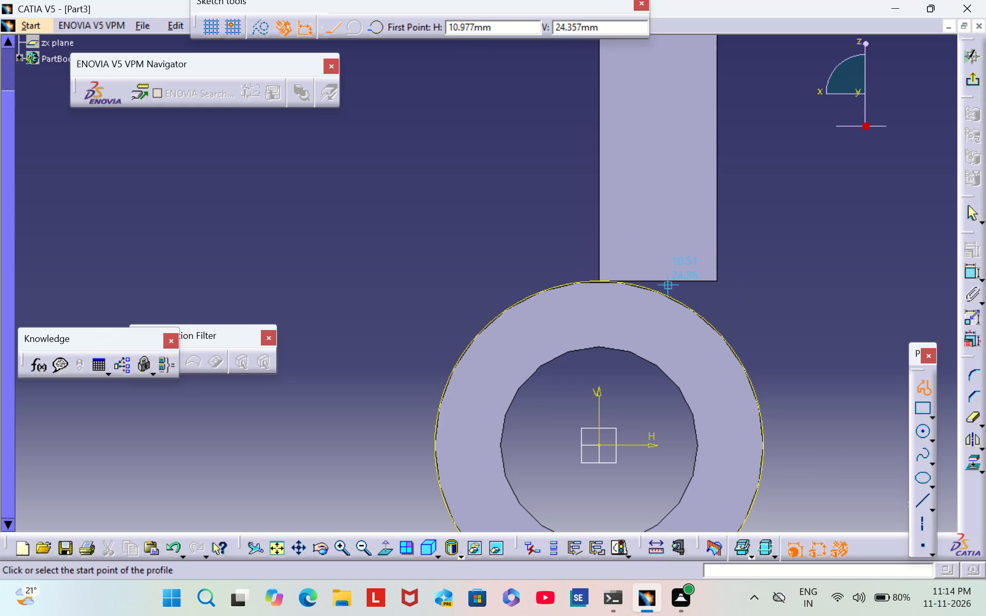
left_click(613, 280)
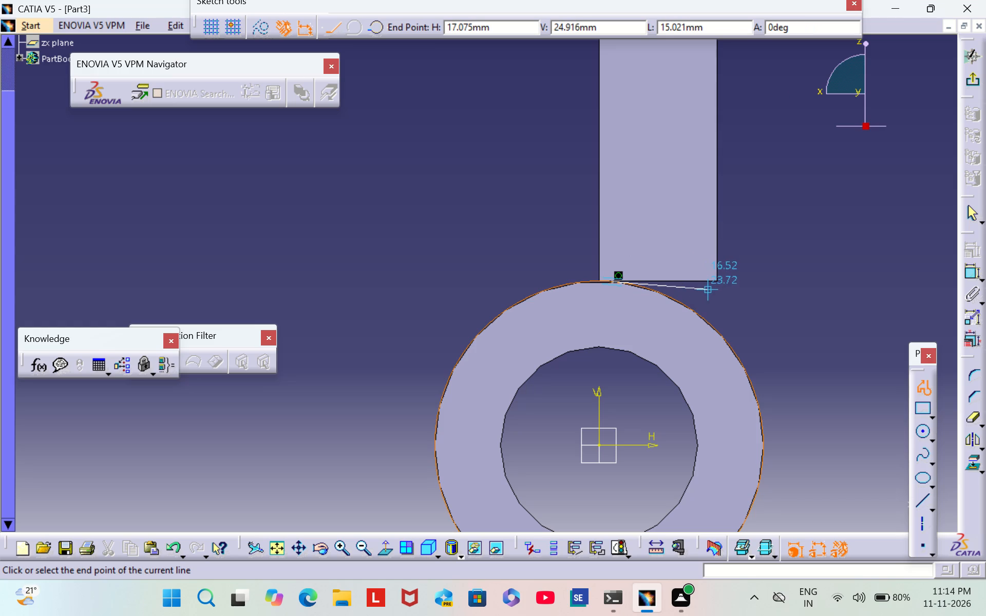
left_click(716, 281)
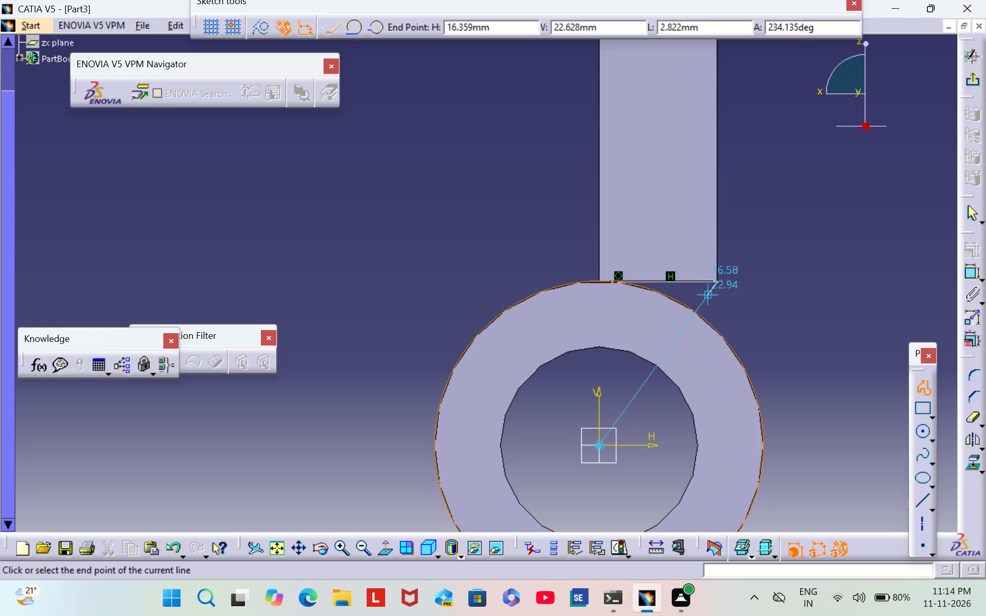
left_click(716, 331)
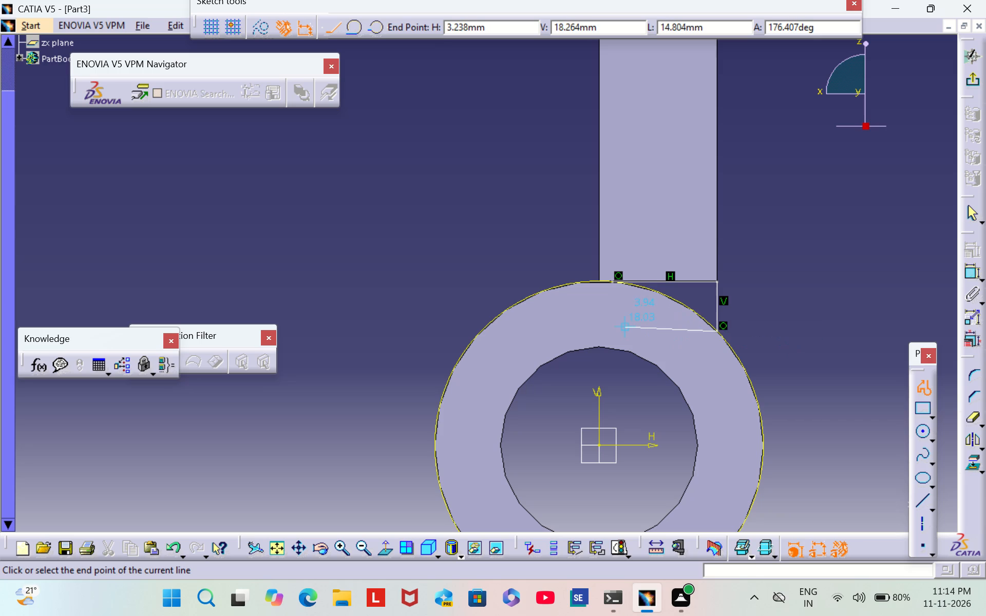
key("Escape")
key("Escape")
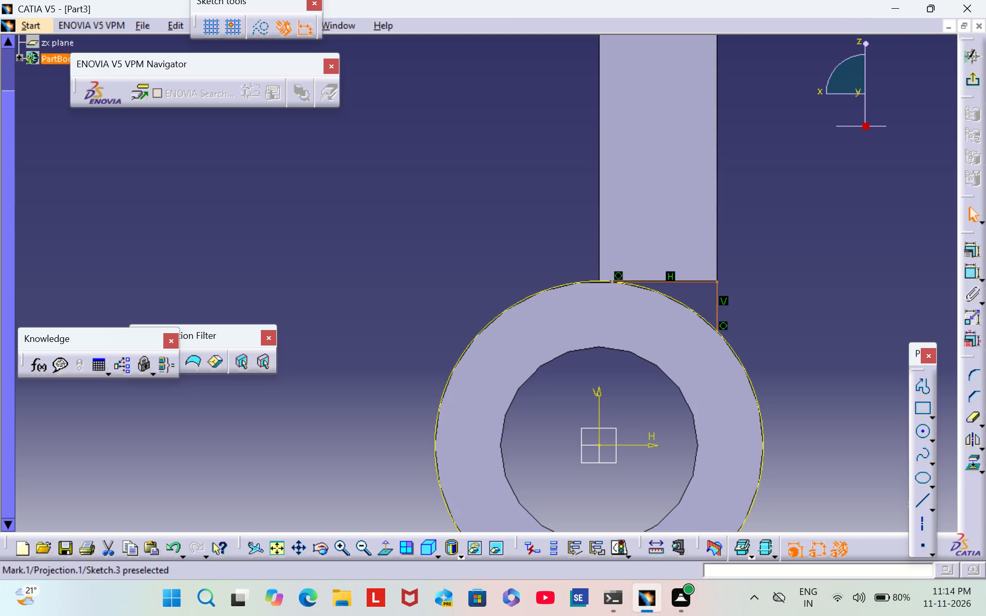
left_click(844, 300)
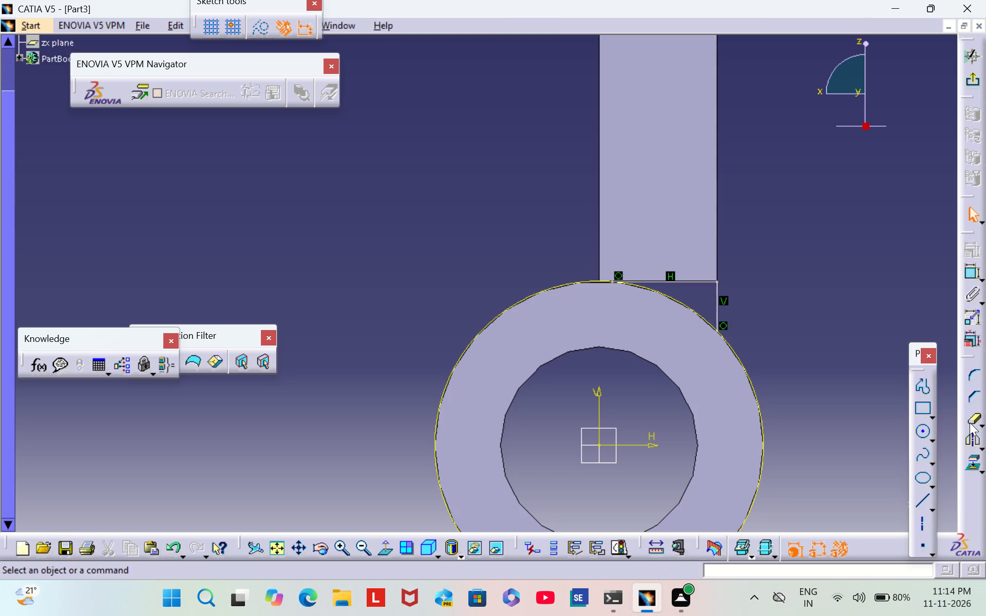
Quick-trim the projected circle so only the arc between the two profile line ends remains.
left_click(974, 417)
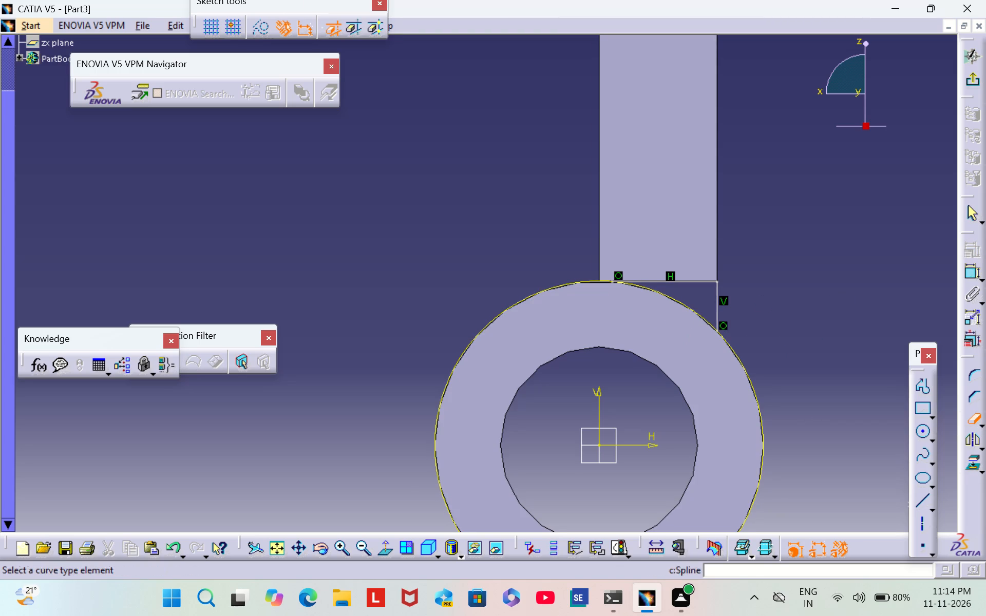
left_click_drag(456, 366, 460, 366)
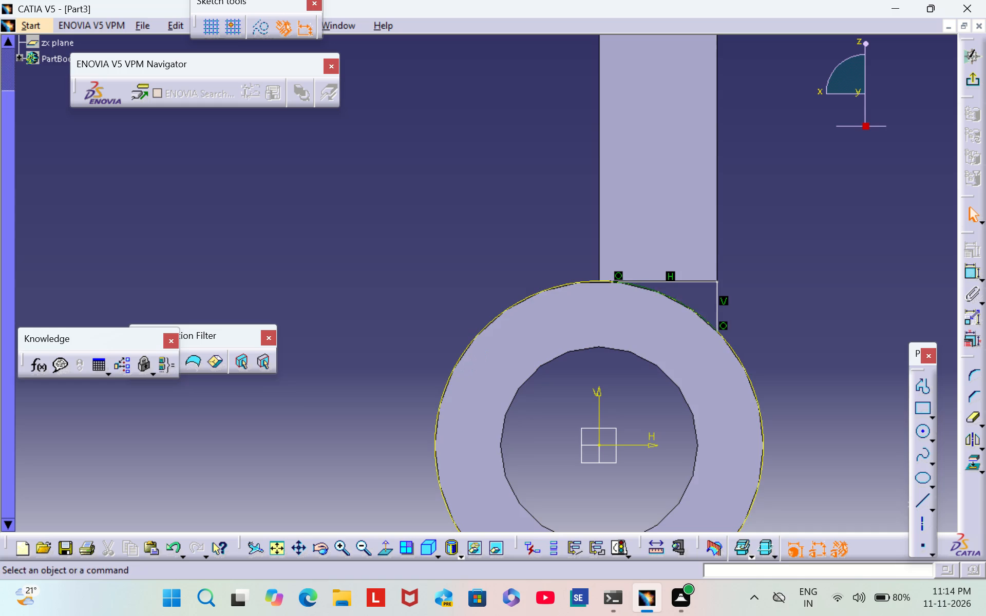
left_click(759, 407)
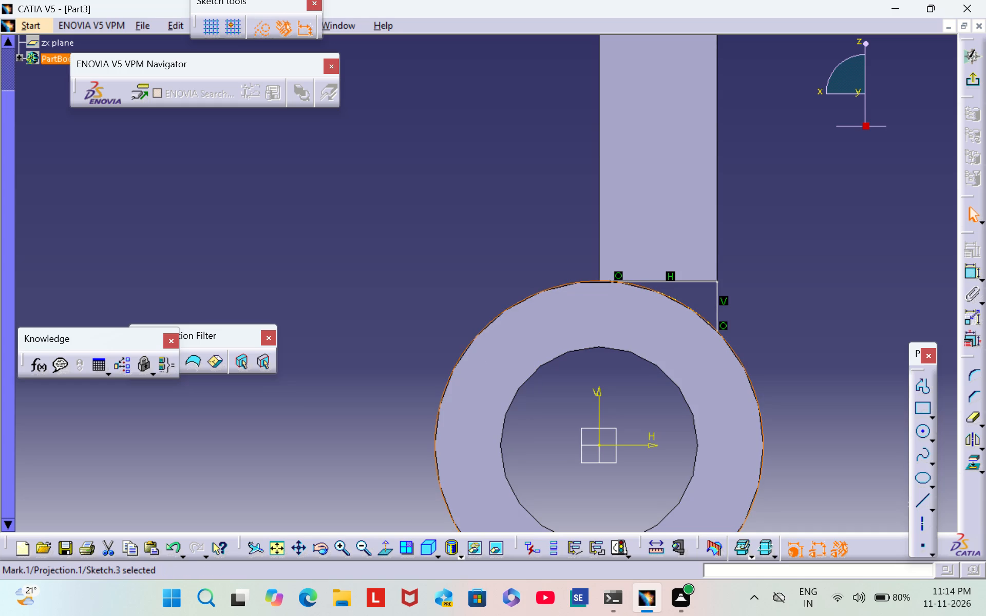
left_click(871, 265)
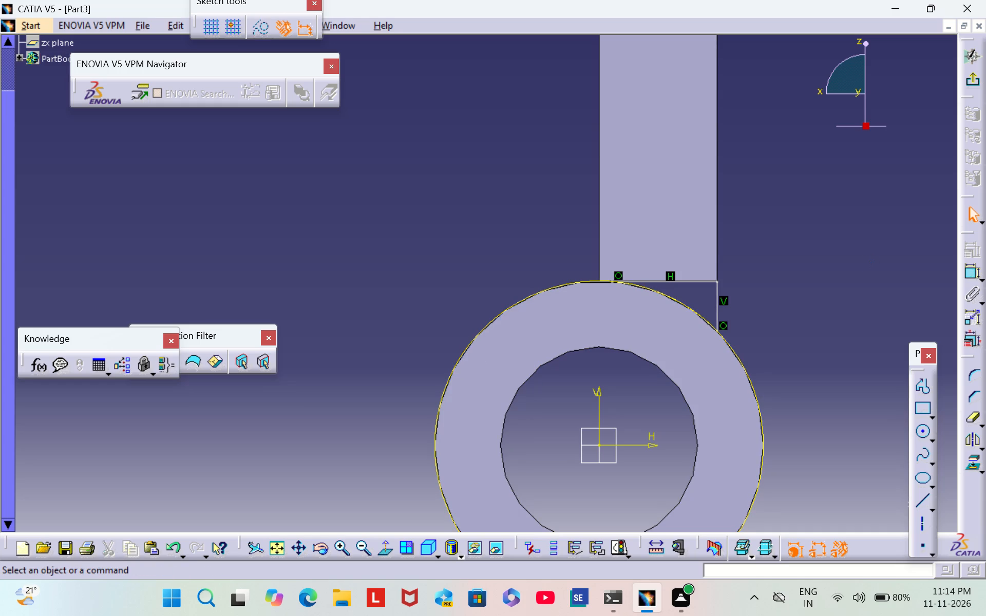
Constrain the profile's vertical line coincident with the plate's outer vertical edge.
triple_click(340, 550)
triple_click(343, 550)
triple_click(345, 549)
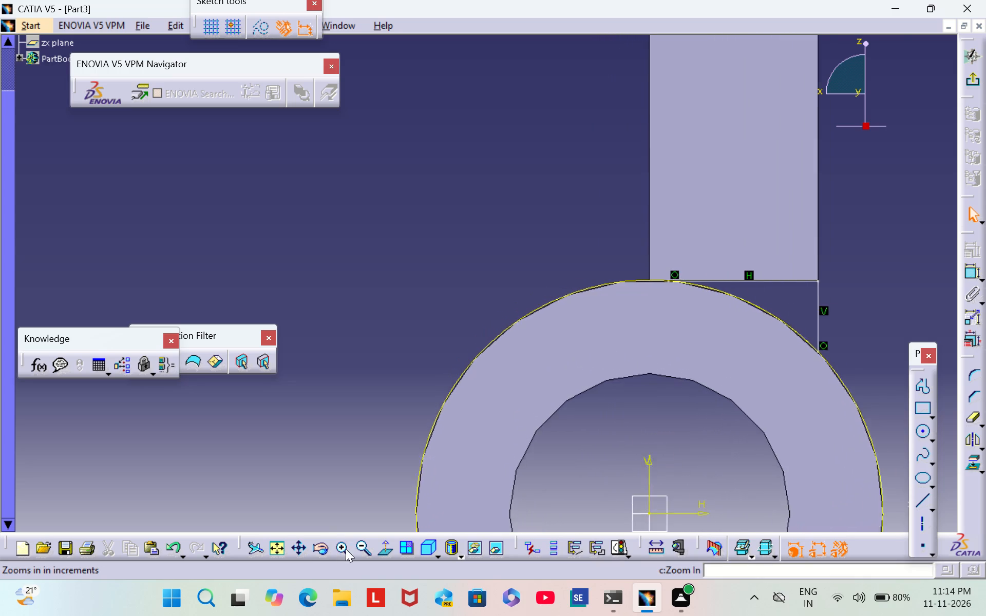
left_click(346, 549)
middle_click_drag(846, 356, 466, 341)
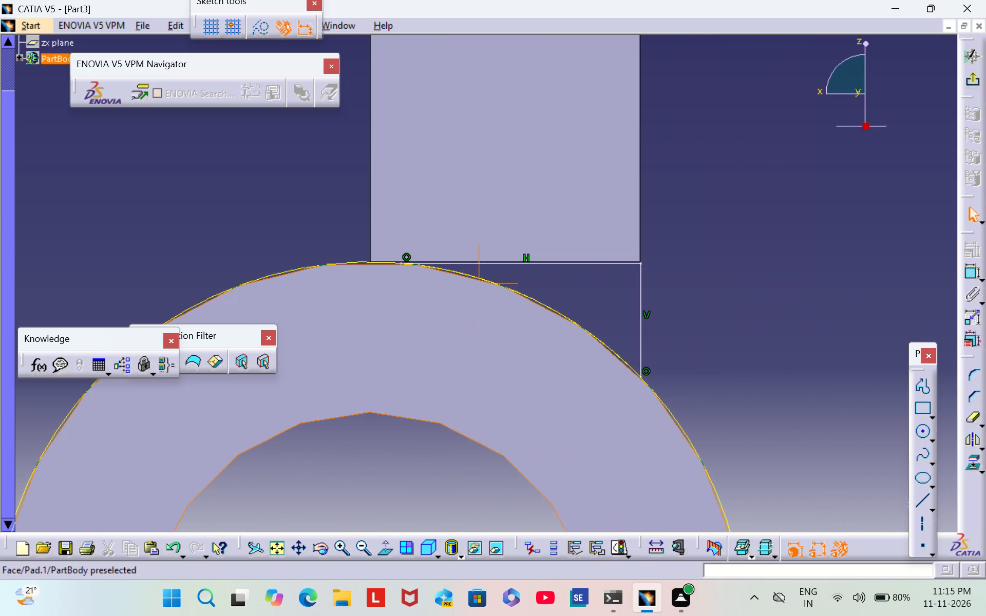
left_click(714, 306)
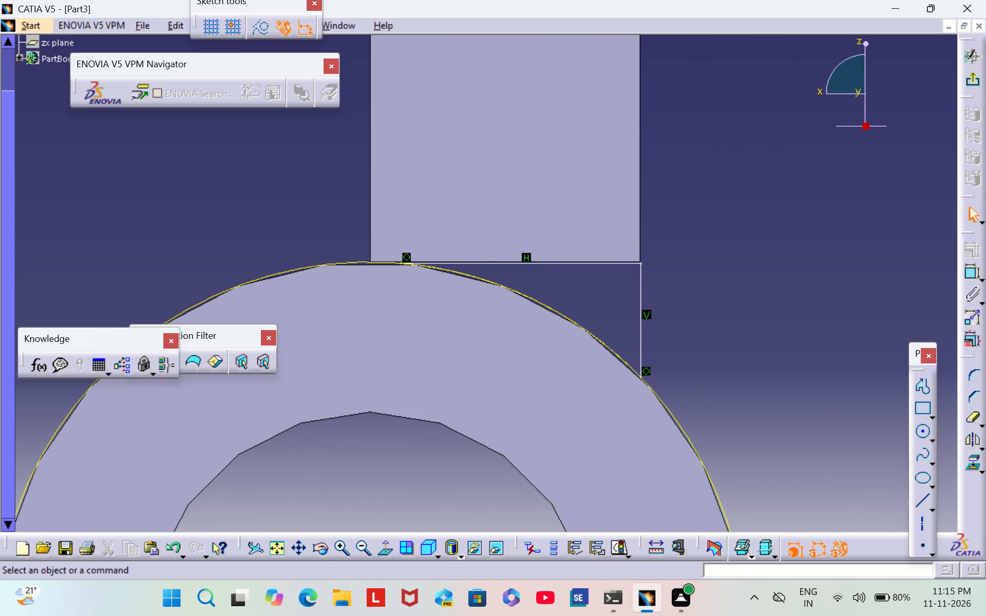
double_click(970, 270)
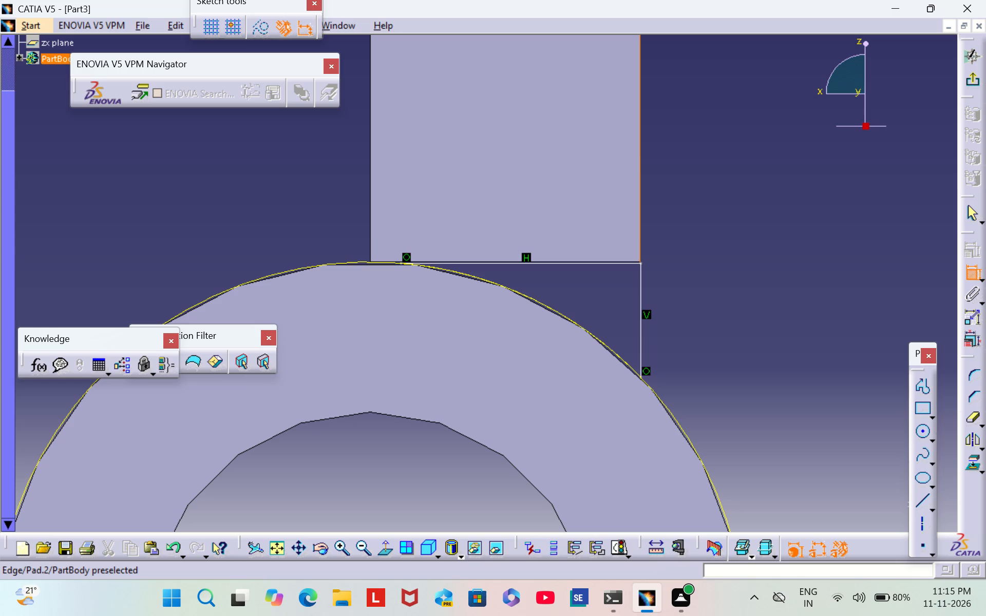
left_click(639, 257)
left_click(639, 263)
right_click(644, 257)
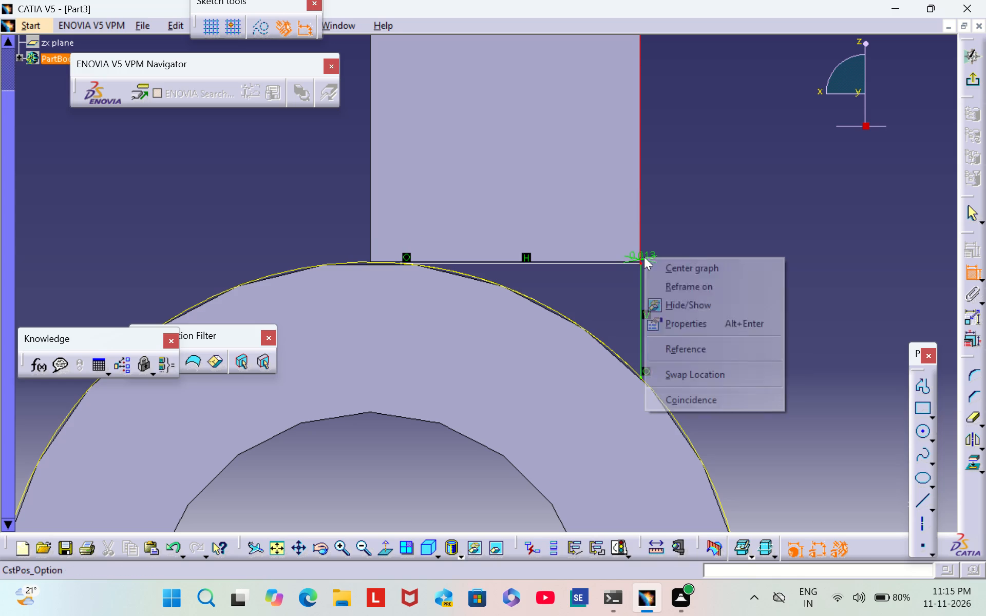
left_click(709, 398)
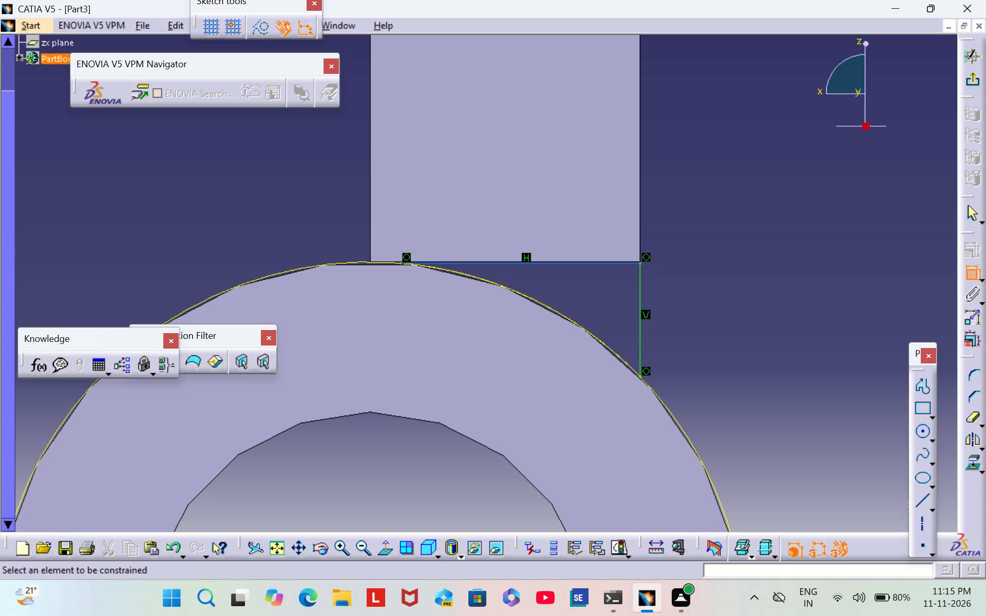
Constrain the profile's horizontal line coincident with the plate's bottom edge and exit the sketch.
triple_click(336, 542)
double_click(337, 542)
middle_click_drag(621, 308, 622, 307)
scroll(621, 308, "down", 1)
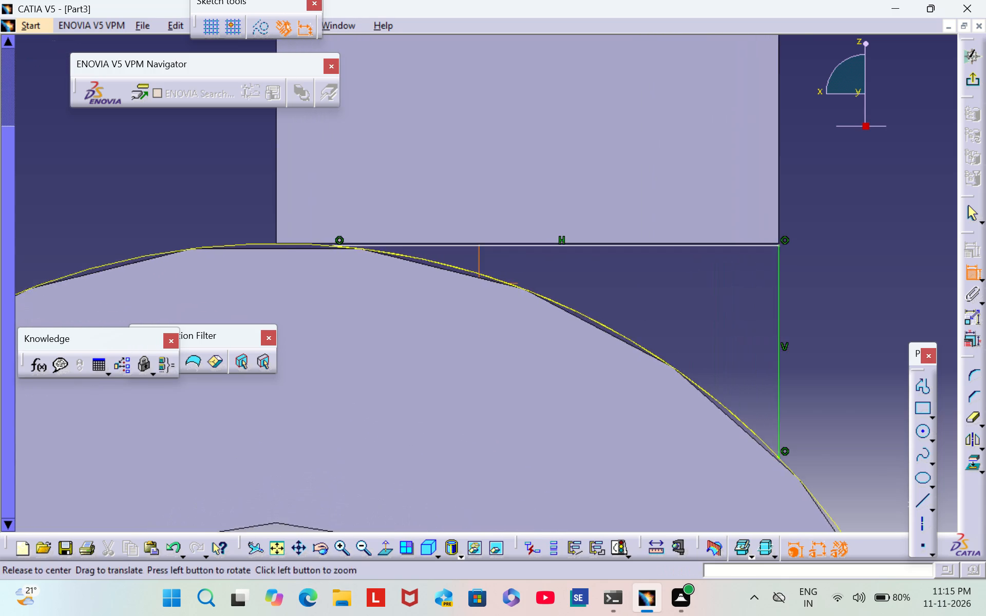
middle_click_drag(622, 307, 602, 403)
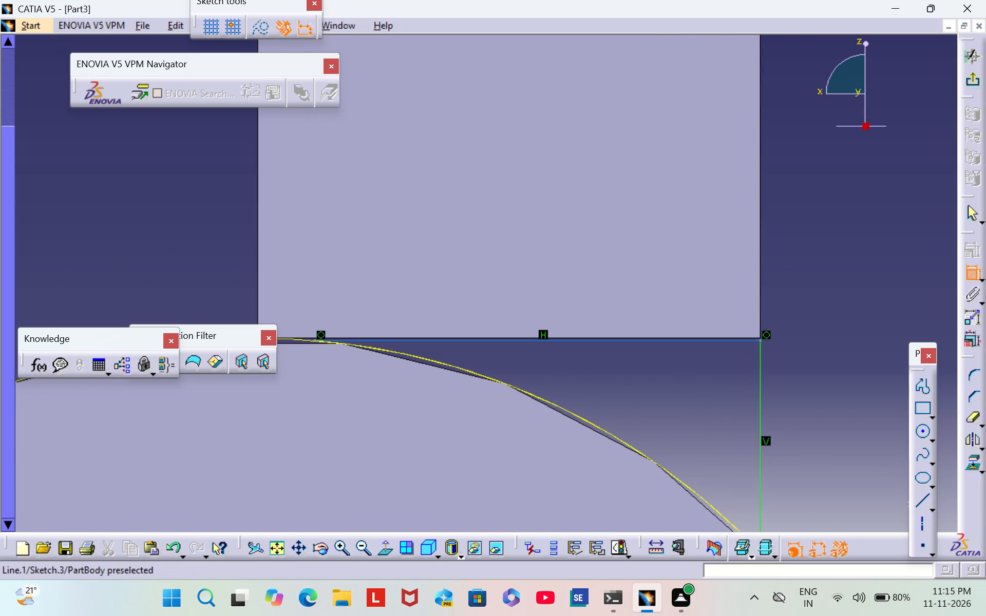
left_click(565, 336)
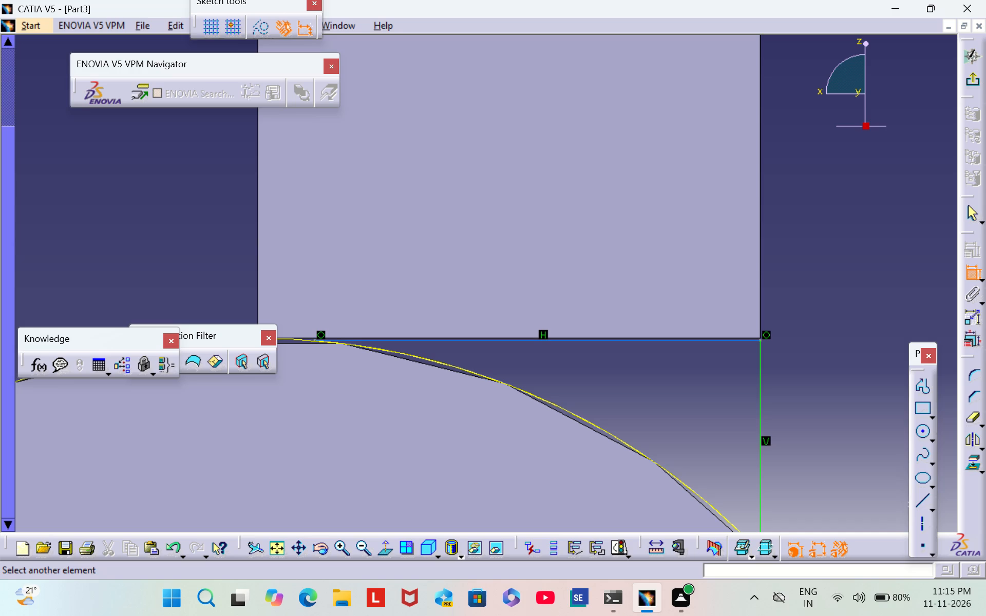
left_click(575, 339)
right_click(575, 338)
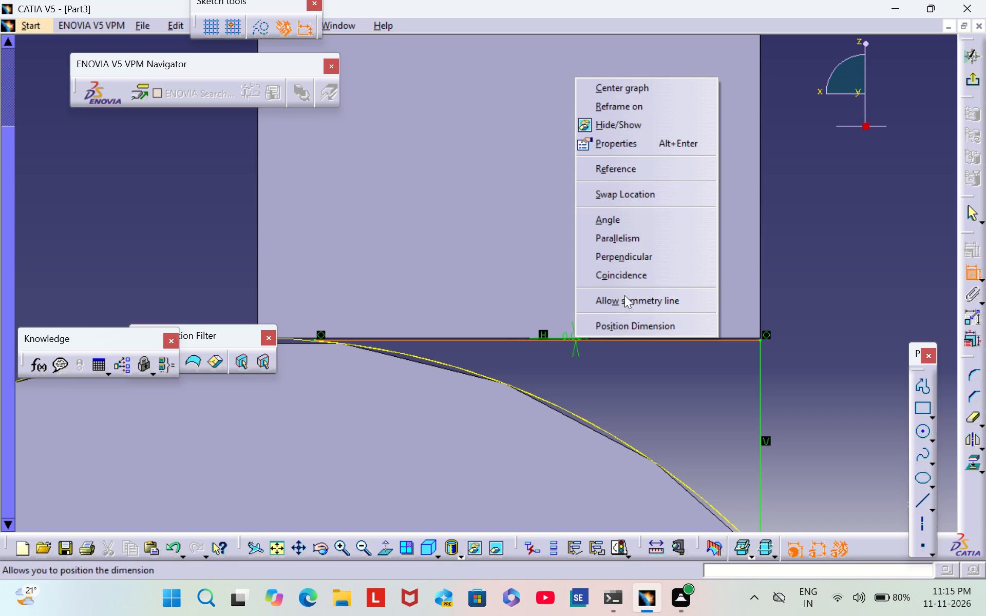
left_click(635, 275)
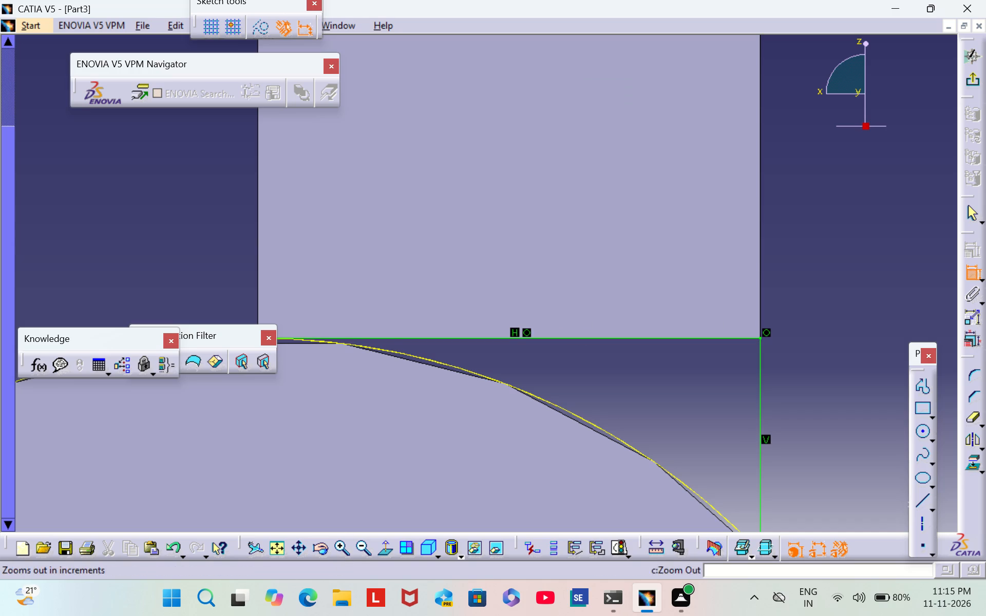
triple_click(367, 548)
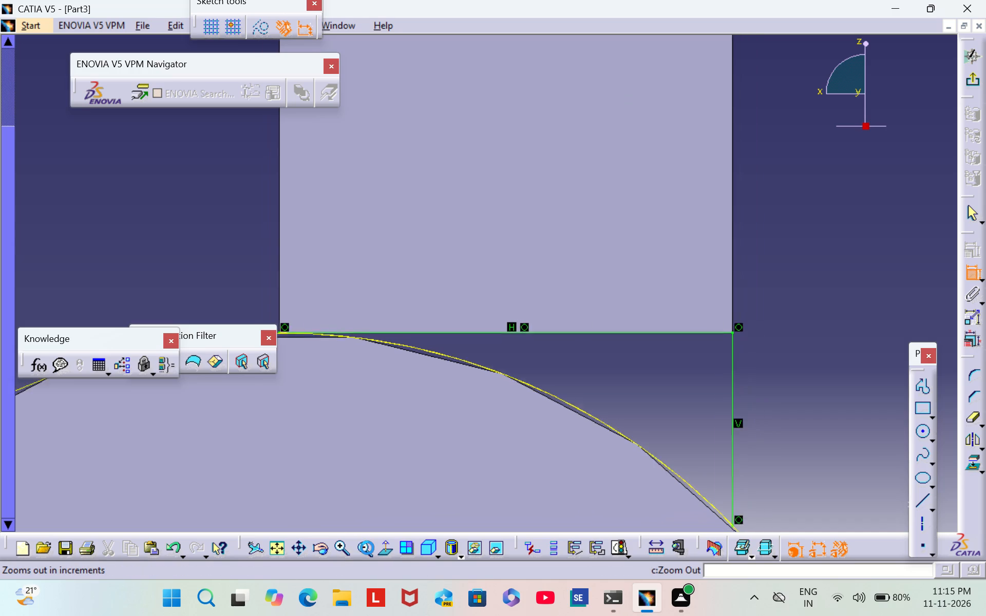
double_click(367, 548)
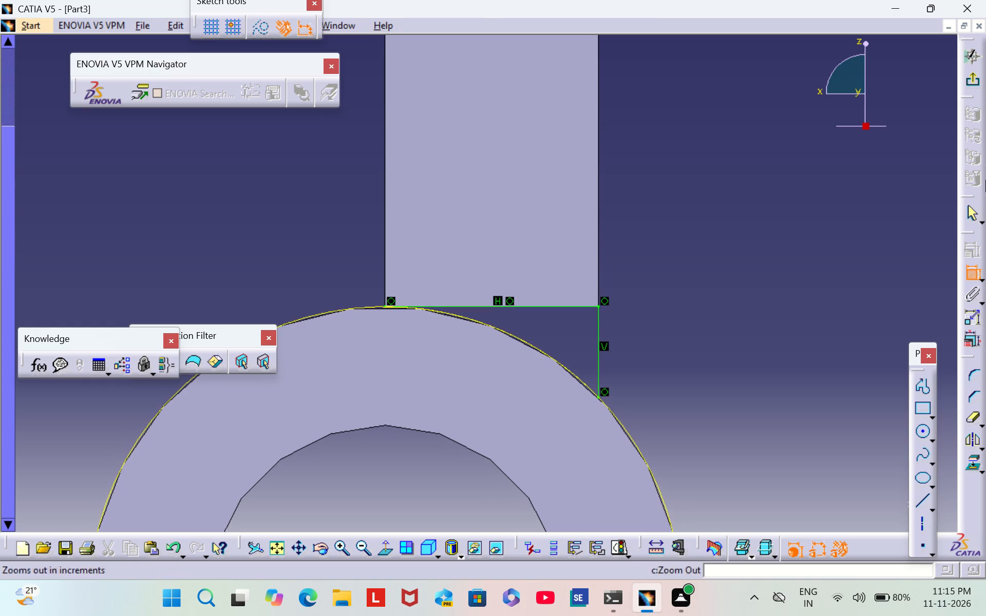
left_click(975, 86)
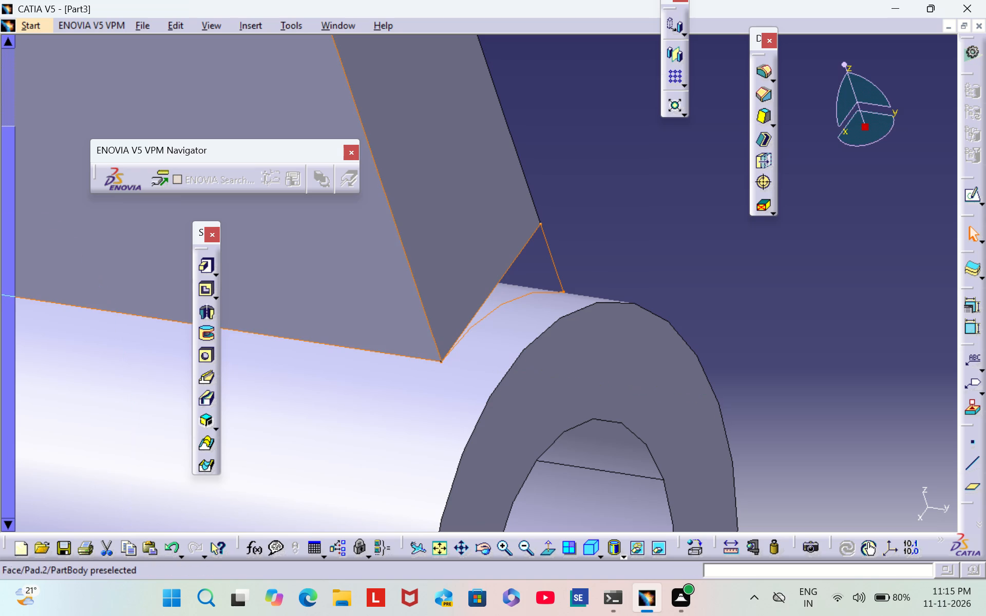
Start a pad of the gap sketch and reverse its direction so it runs along the plate's underside.
left_click(203, 270)
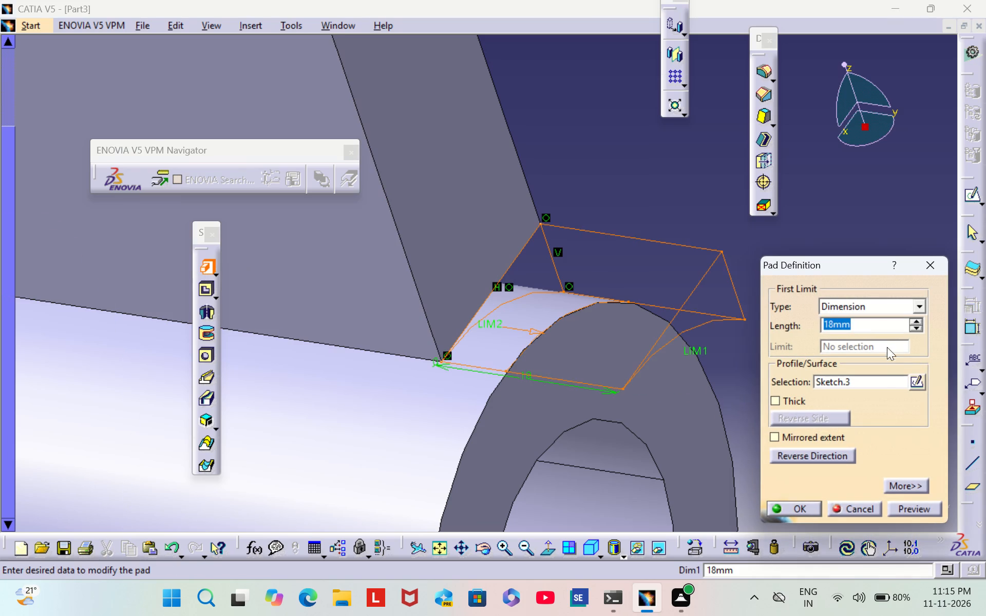
left_click(806, 455)
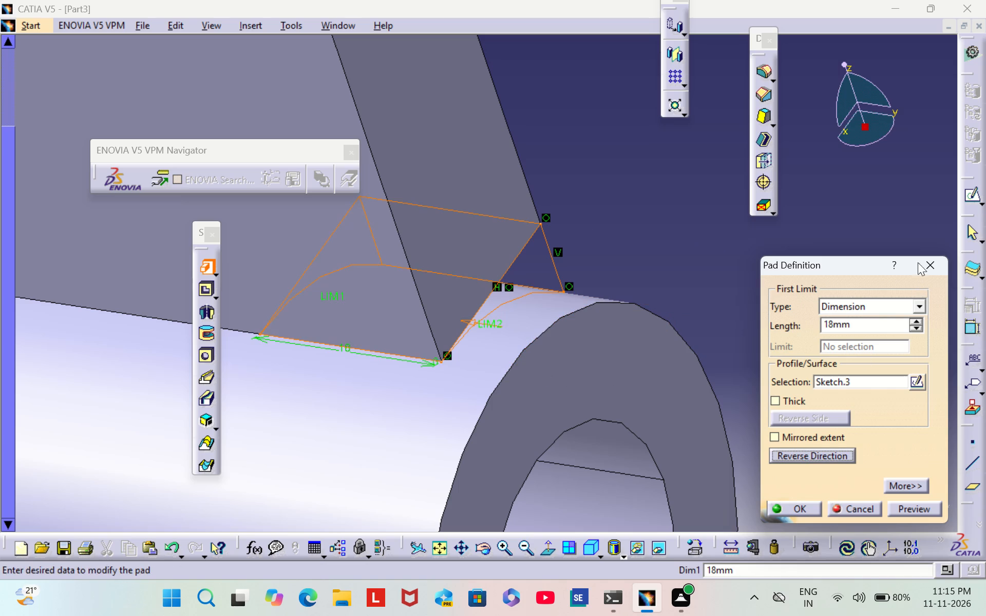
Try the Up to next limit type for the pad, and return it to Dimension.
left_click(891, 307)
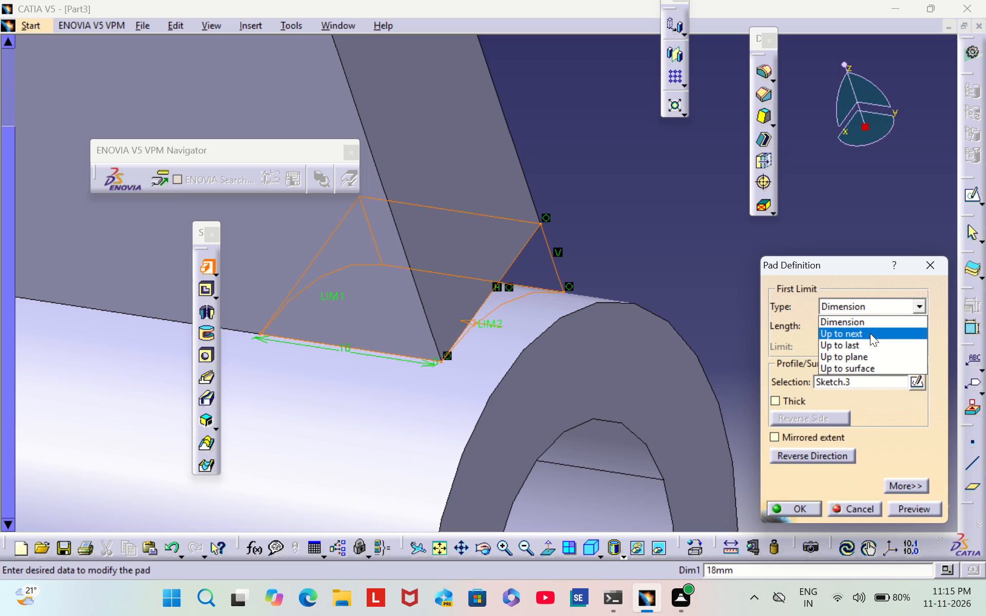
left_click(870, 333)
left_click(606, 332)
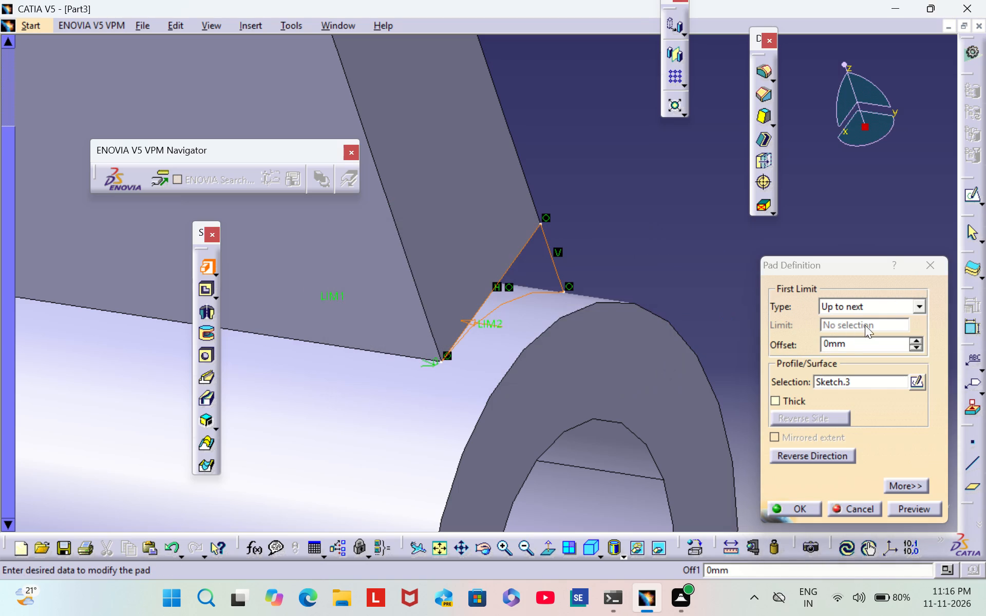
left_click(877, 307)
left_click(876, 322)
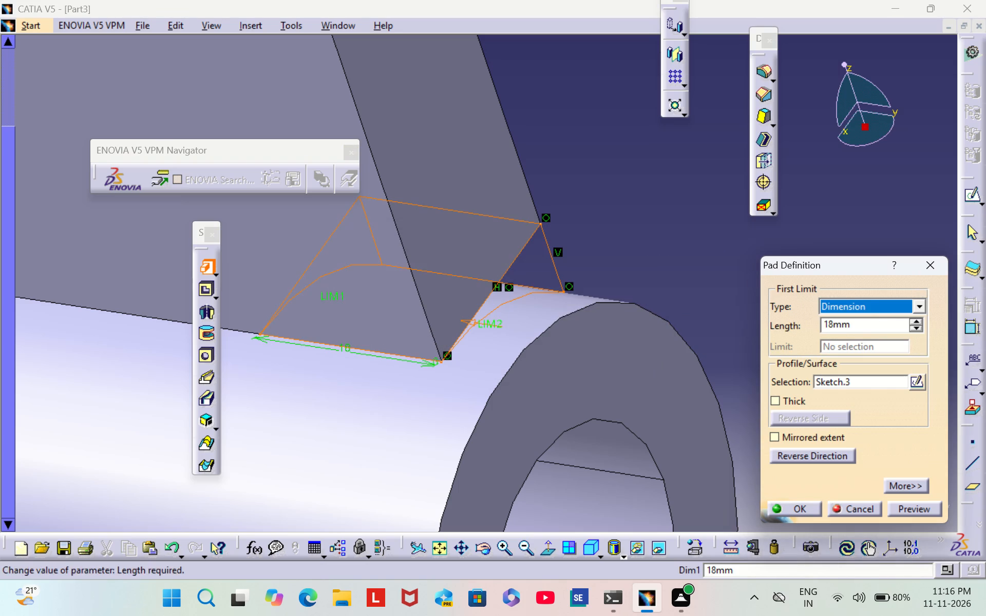
Set the pad length to 50 mm and create it to fill the gap between plate and cylinder.
left_click(864, 329)
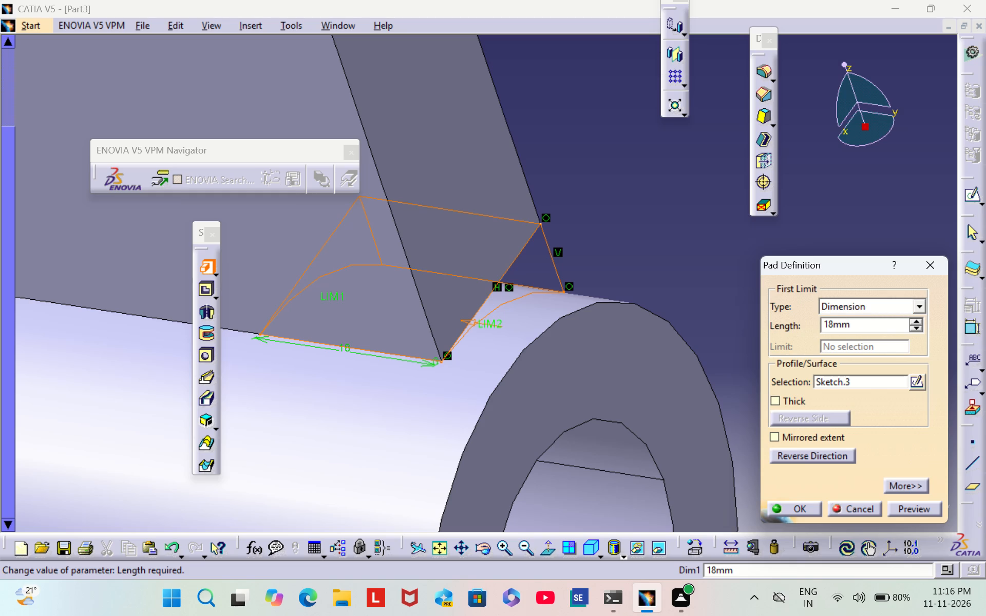
key("BackSpace")
key("BackSpace")
key("BackSpace")
key("BackSpace")
type("50")
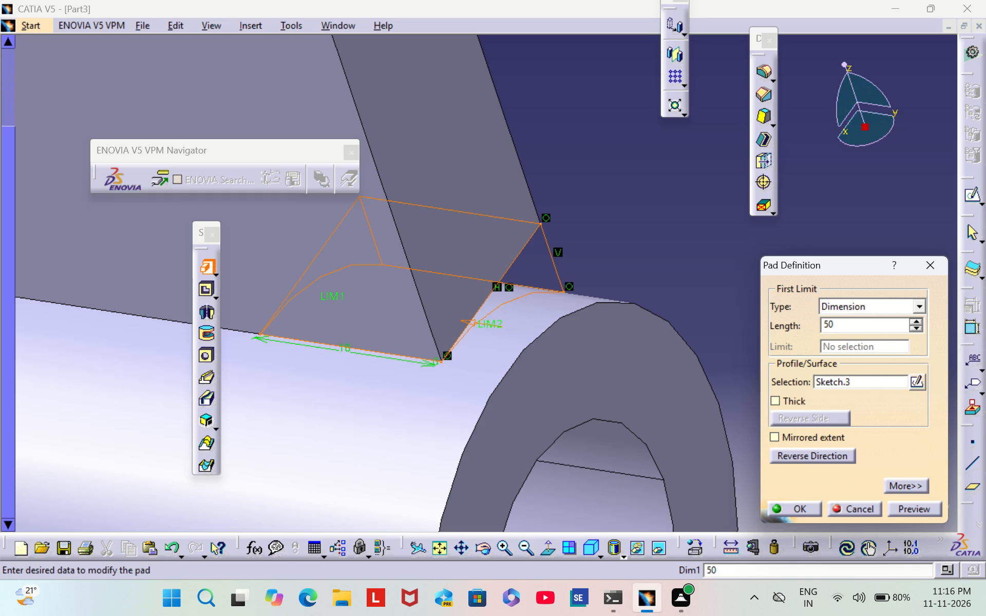
middle_click_drag(644, 273, 830, 252)
scroll(644, 273, "down", 1)
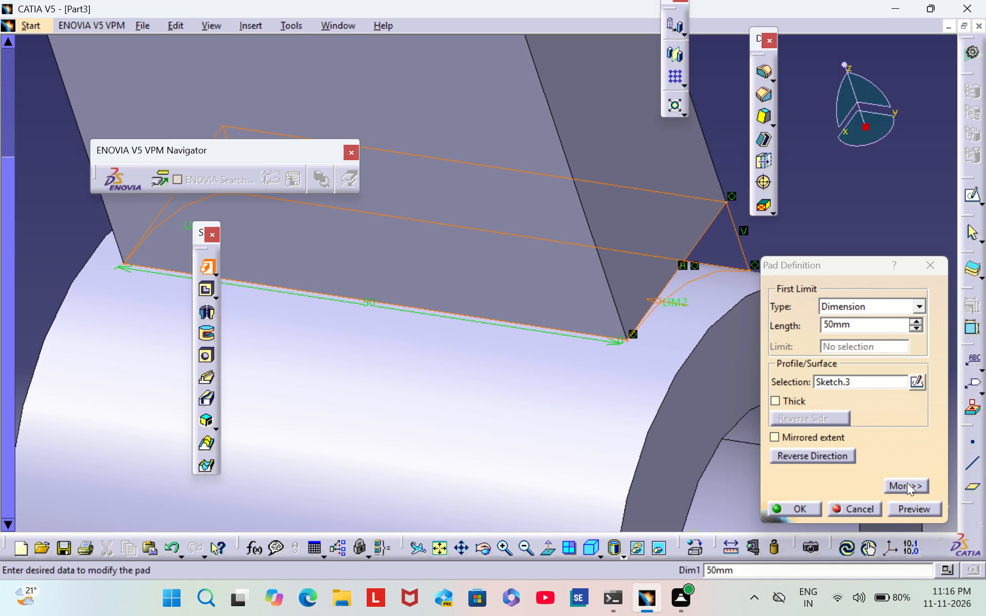
left_click(802, 508)
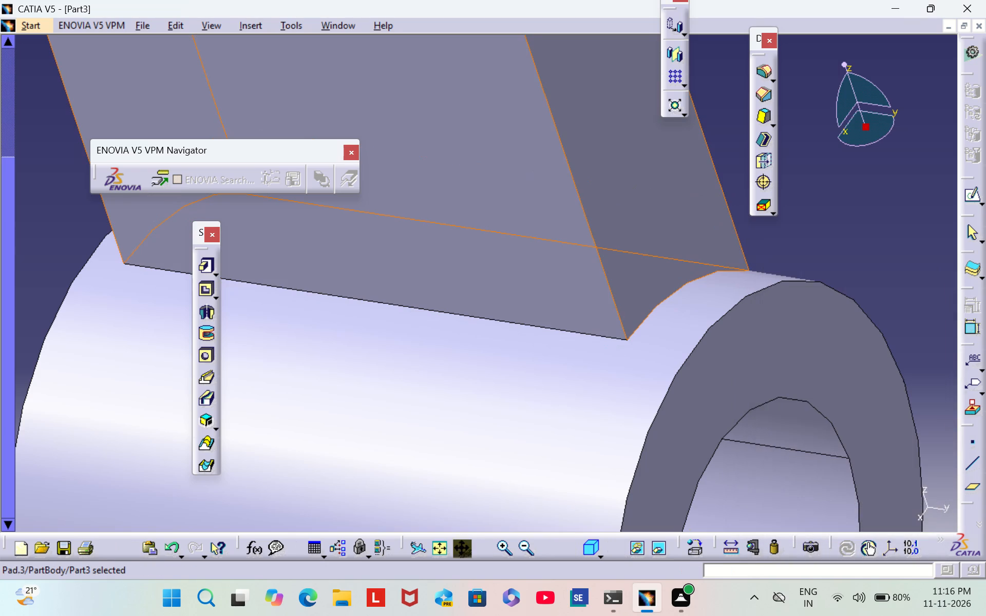
left_click(897, 230)
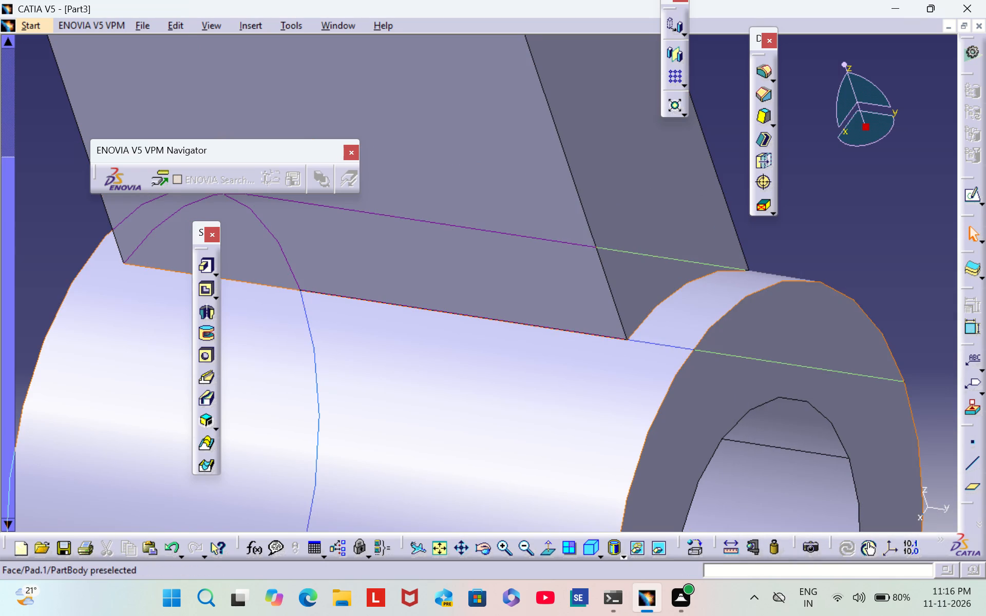
Examine the plate, its hole and the filled joint with the hollow cylinder from several angles.
scroll(51, 210, "down", 1)
middle_click_drag(52, 210, 330, 274)
right_click_drag(55, 210, 330, 274)
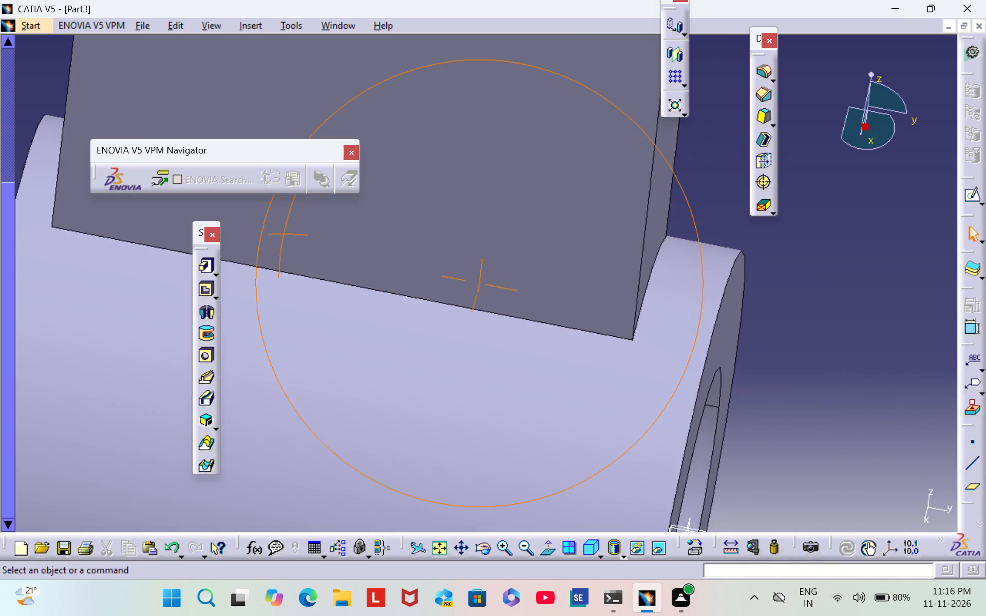
right_click_drag(330, 274, 324, 233)
middle_click_drag(330, 274, 324, 233)
middle_click_drag(880, 254, 686, 598)
scroll(880, 254, "down", 1)
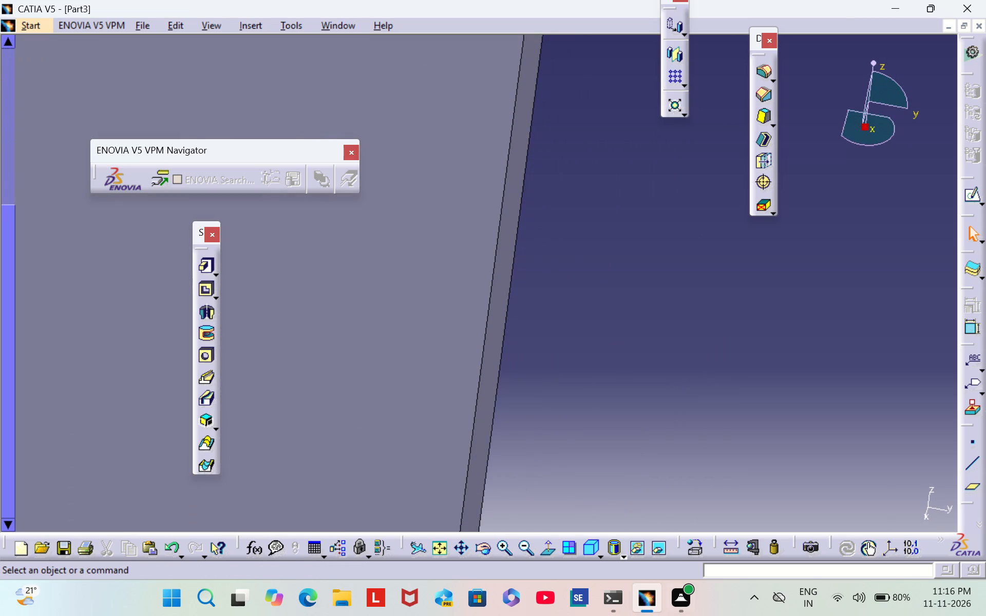
triple_click(529, 549)
triple_click(529, 548)
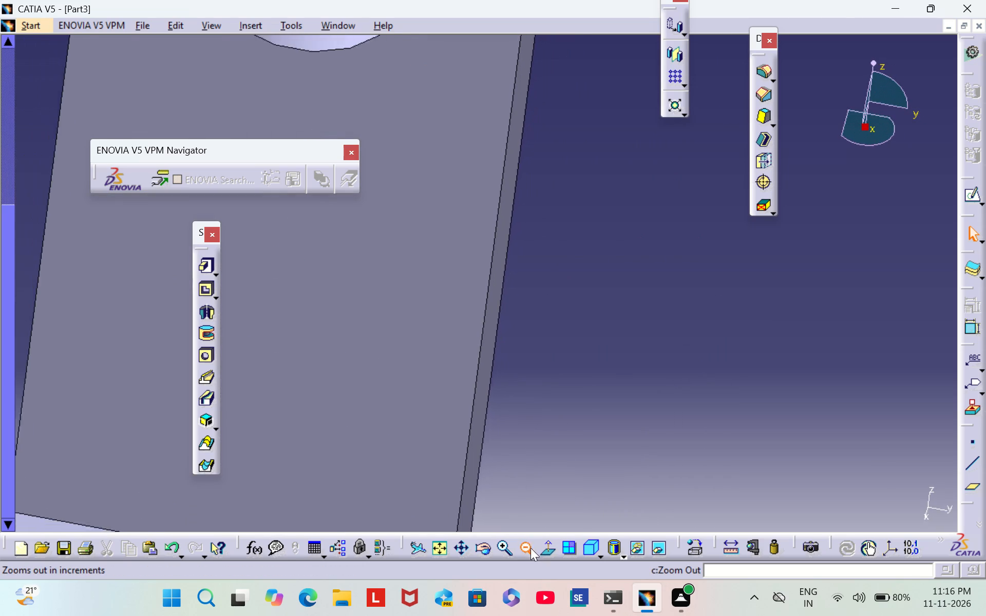
middle_click(700, 298)
scroll(700, 298, "down", 1)
middle_click_drag(701, 298, 702, 298)
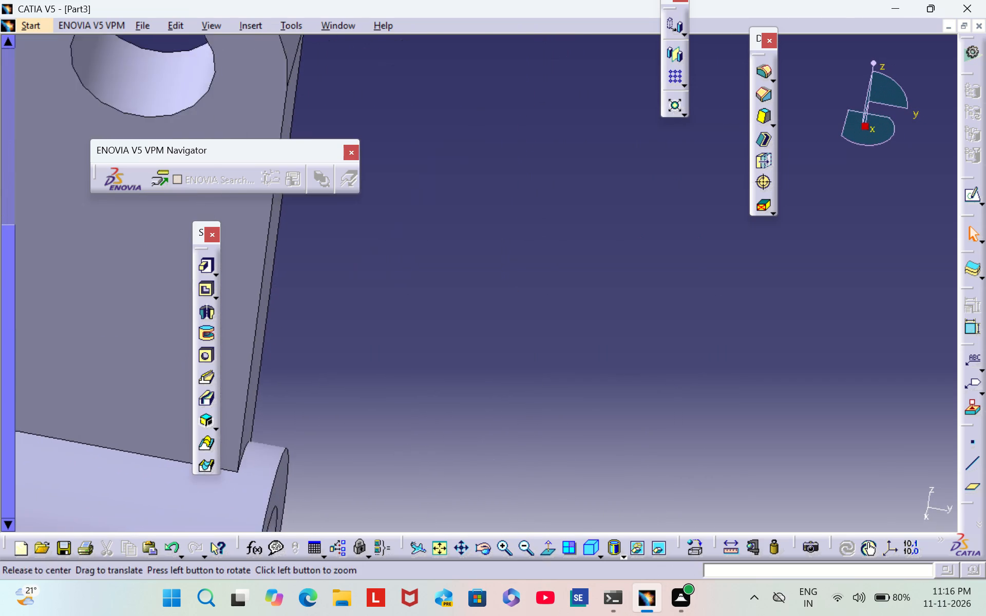
middle_click_drag(702, 298, 585, 313)
right_click_drag(702, 297, 585, 313)
middle_click_drag(569, 329, 418, 324)
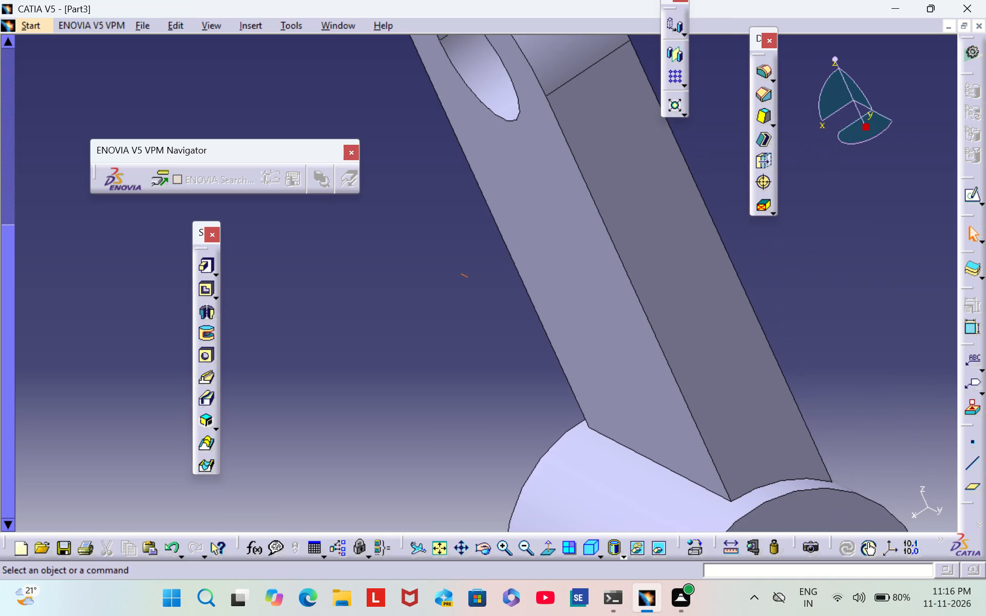
middle_click_drag(418, 324, 260, 286)
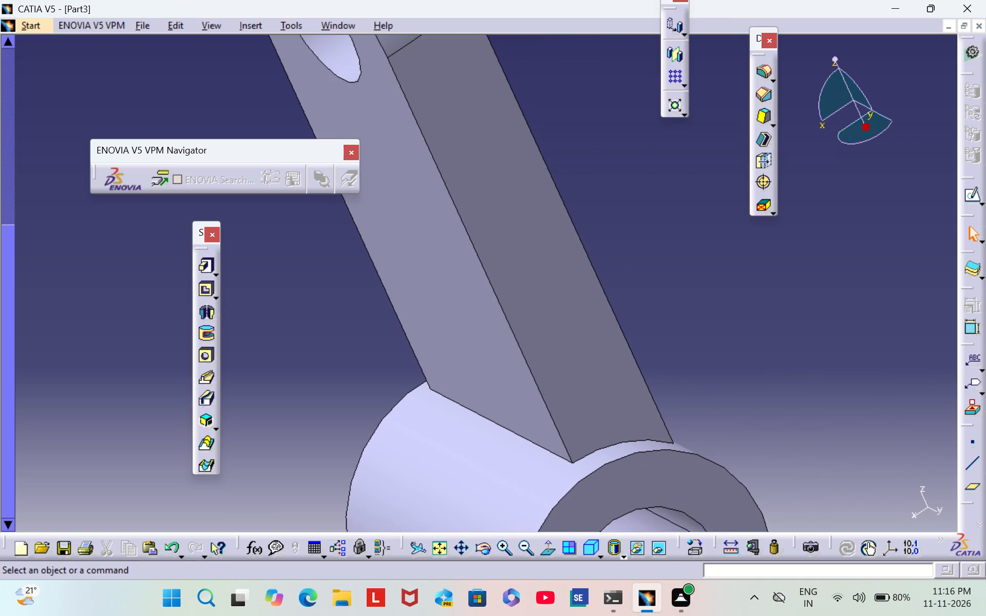
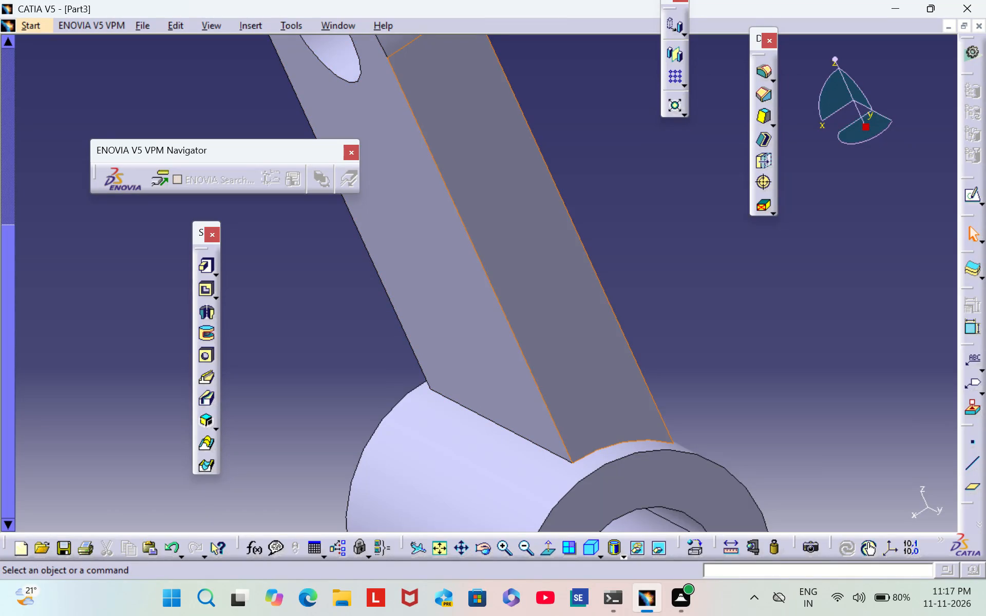
Open a new sketch on the plate's long narrow side face.
left_click(509, 274)
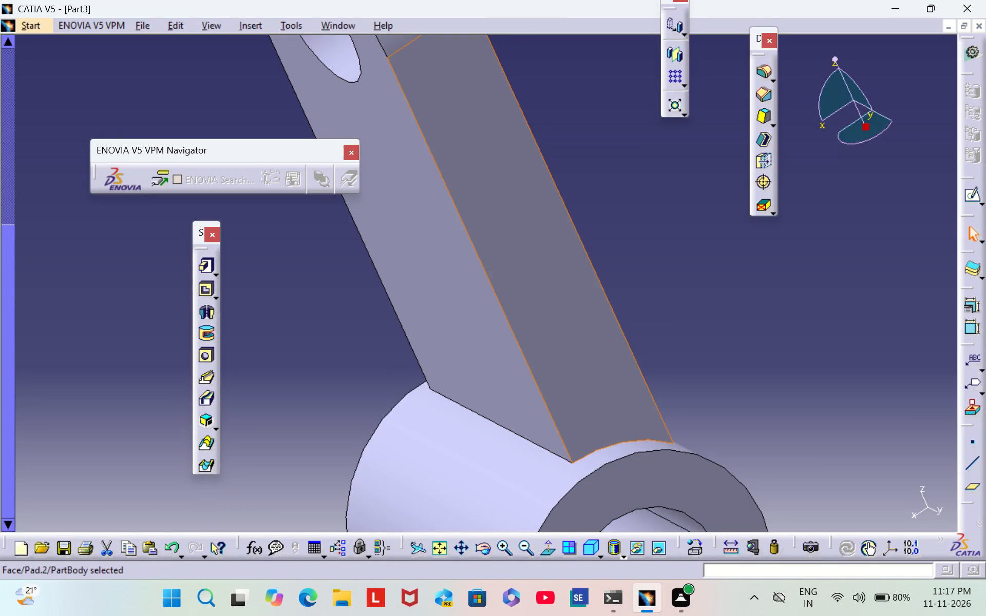
left_click(971, 192)
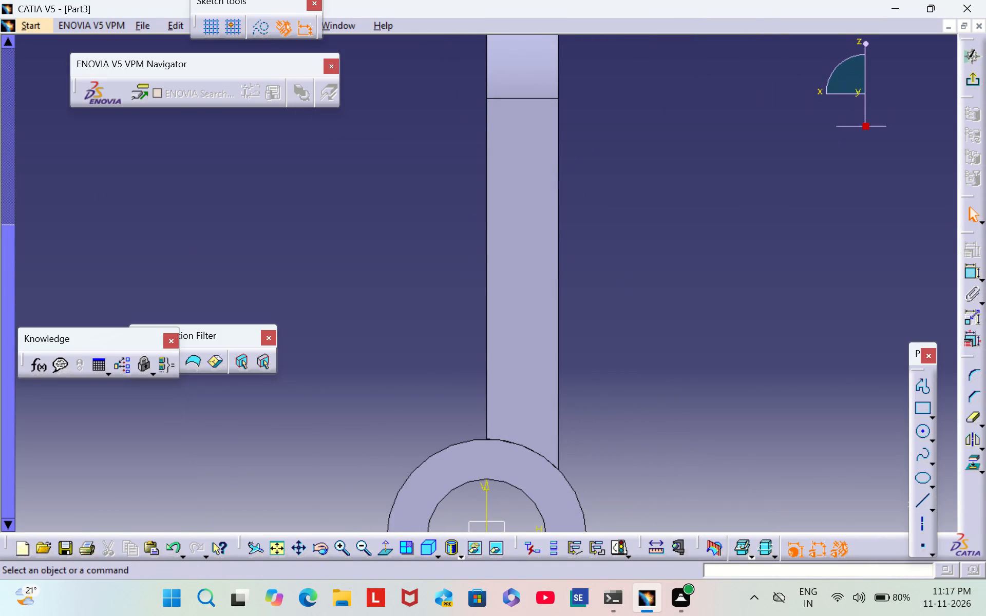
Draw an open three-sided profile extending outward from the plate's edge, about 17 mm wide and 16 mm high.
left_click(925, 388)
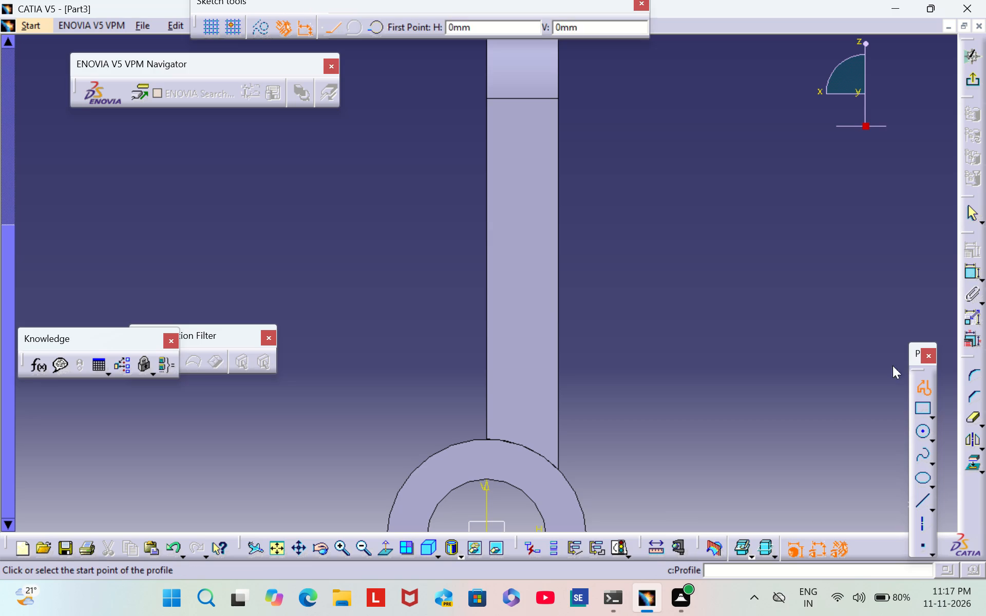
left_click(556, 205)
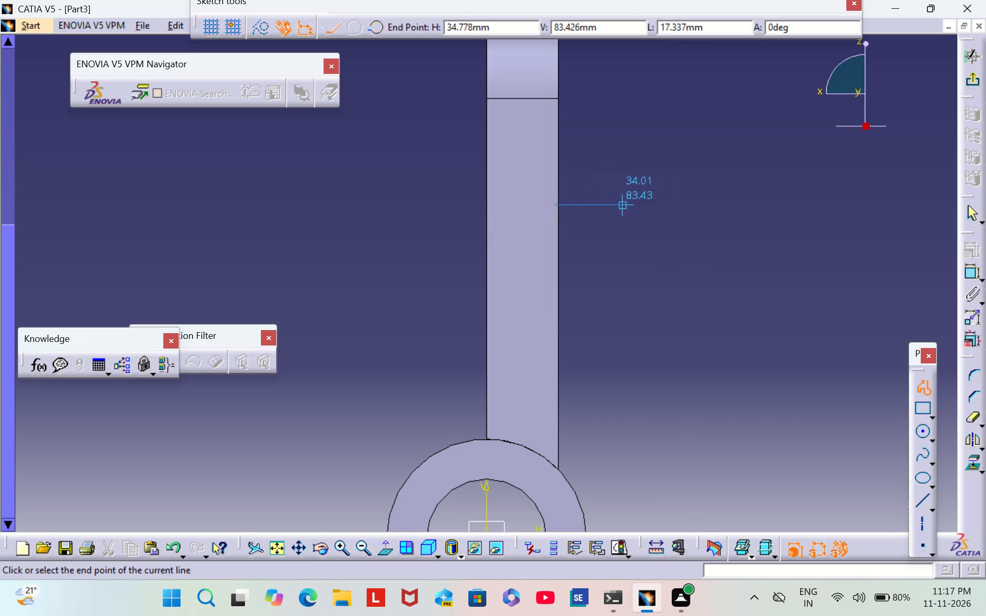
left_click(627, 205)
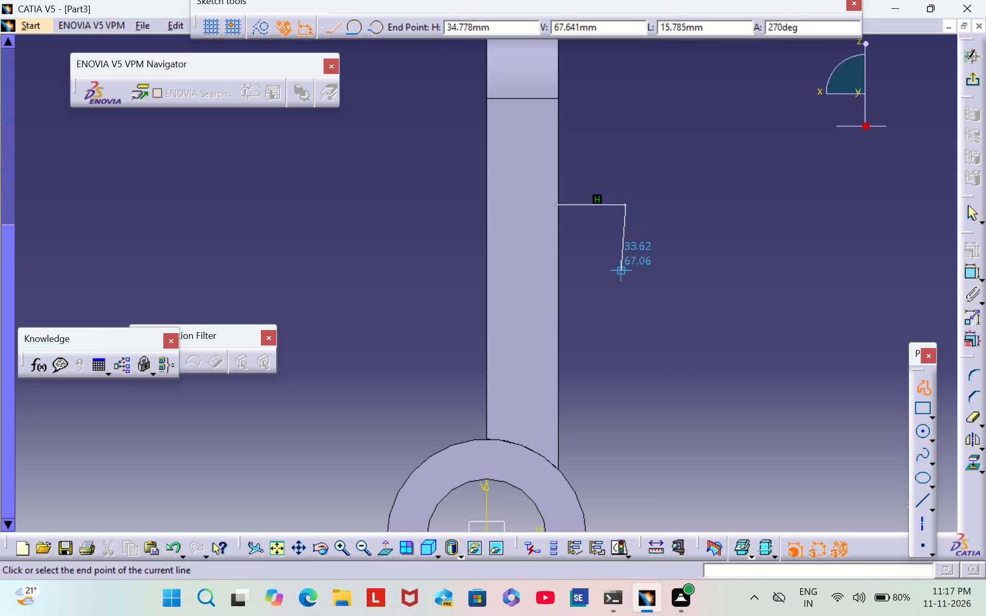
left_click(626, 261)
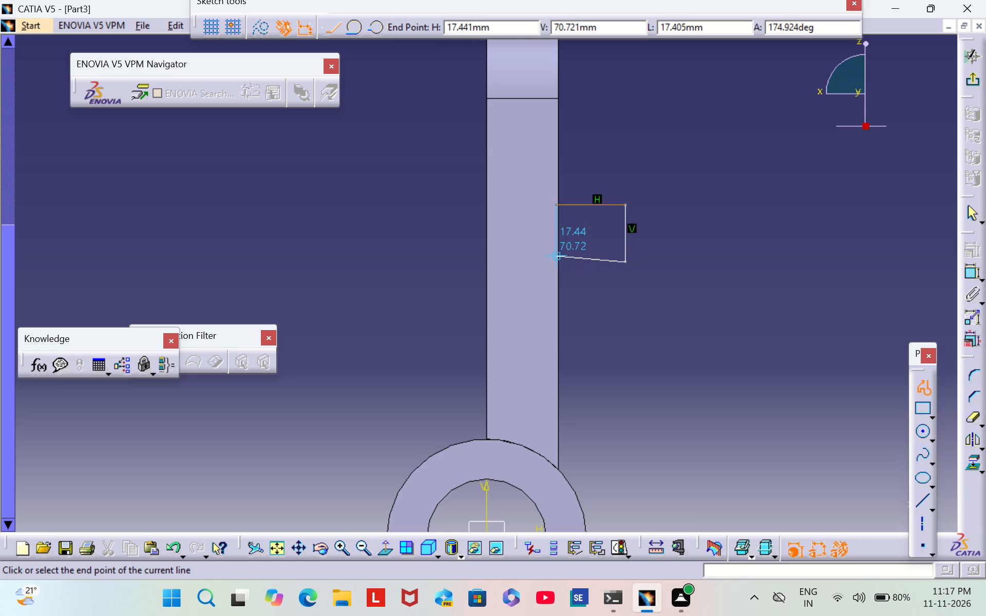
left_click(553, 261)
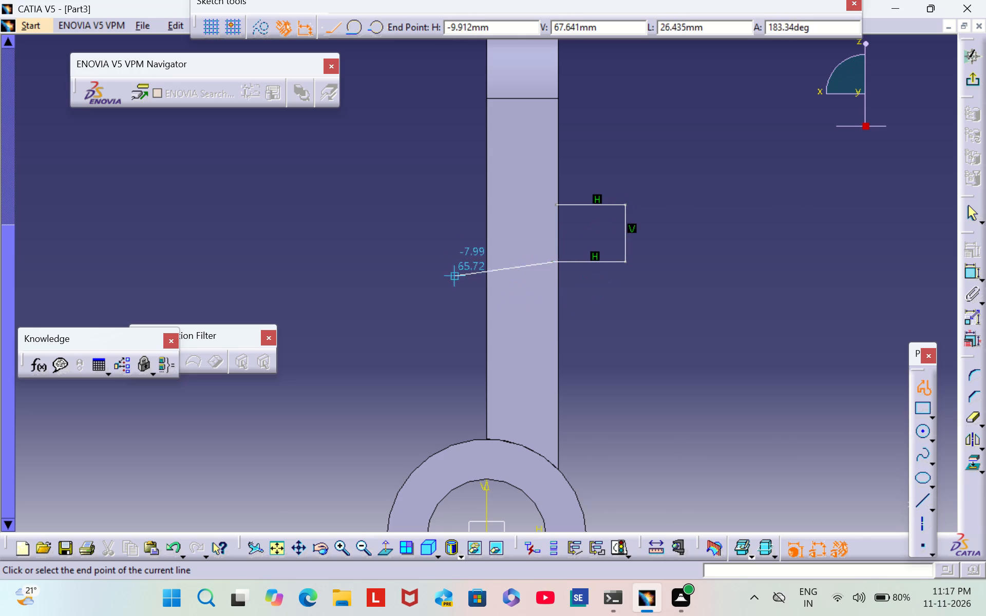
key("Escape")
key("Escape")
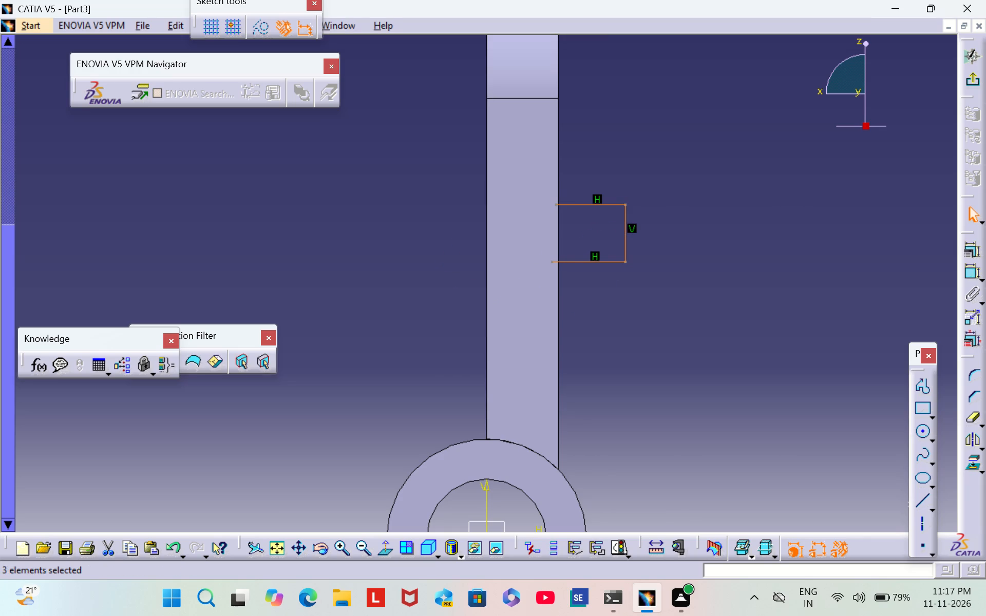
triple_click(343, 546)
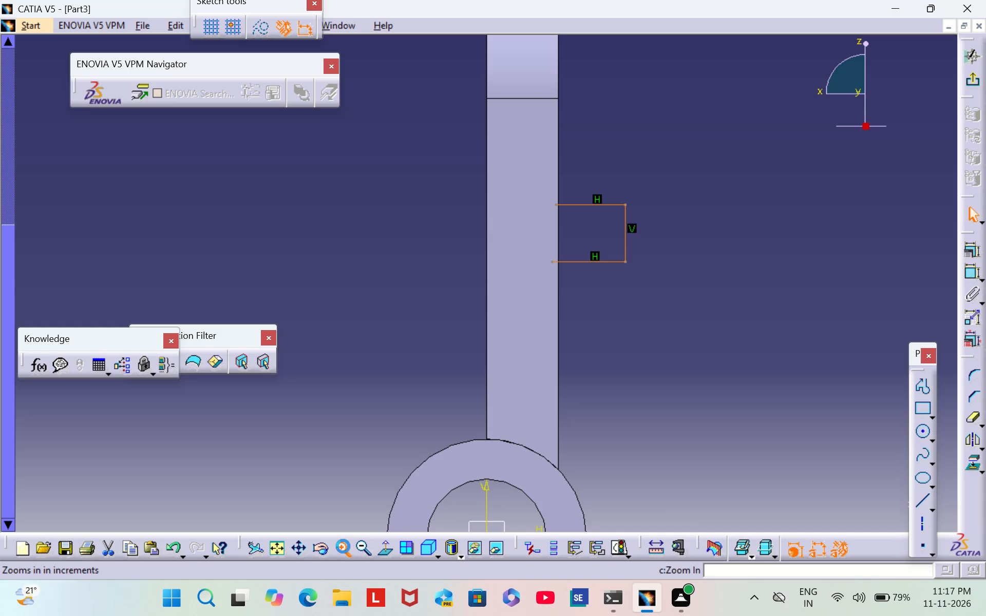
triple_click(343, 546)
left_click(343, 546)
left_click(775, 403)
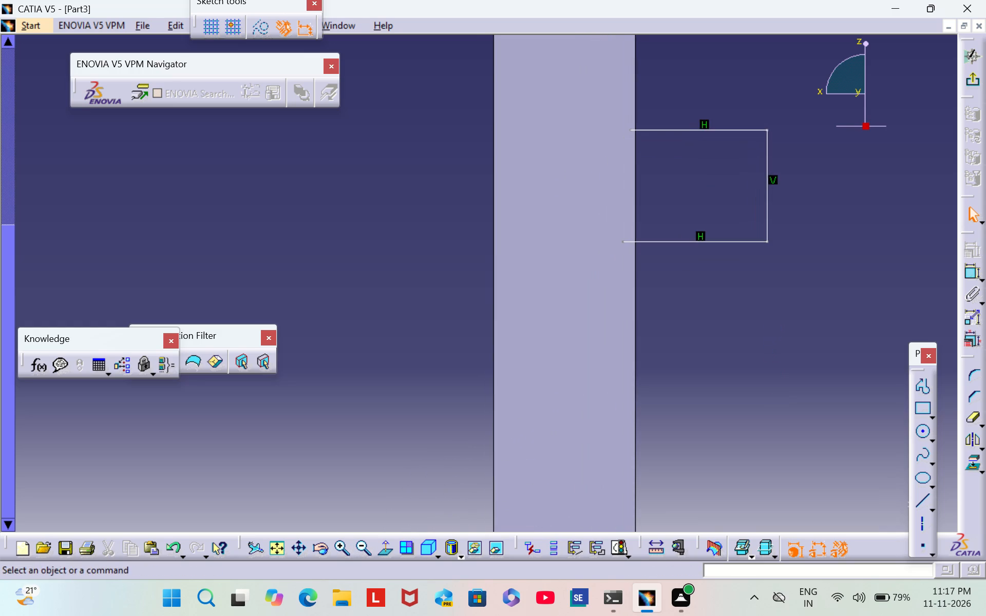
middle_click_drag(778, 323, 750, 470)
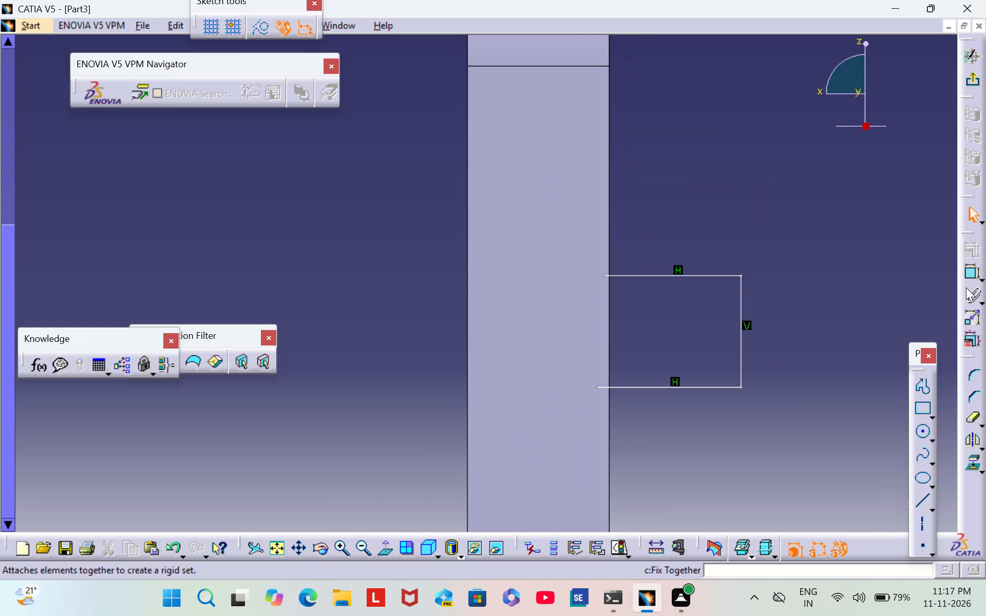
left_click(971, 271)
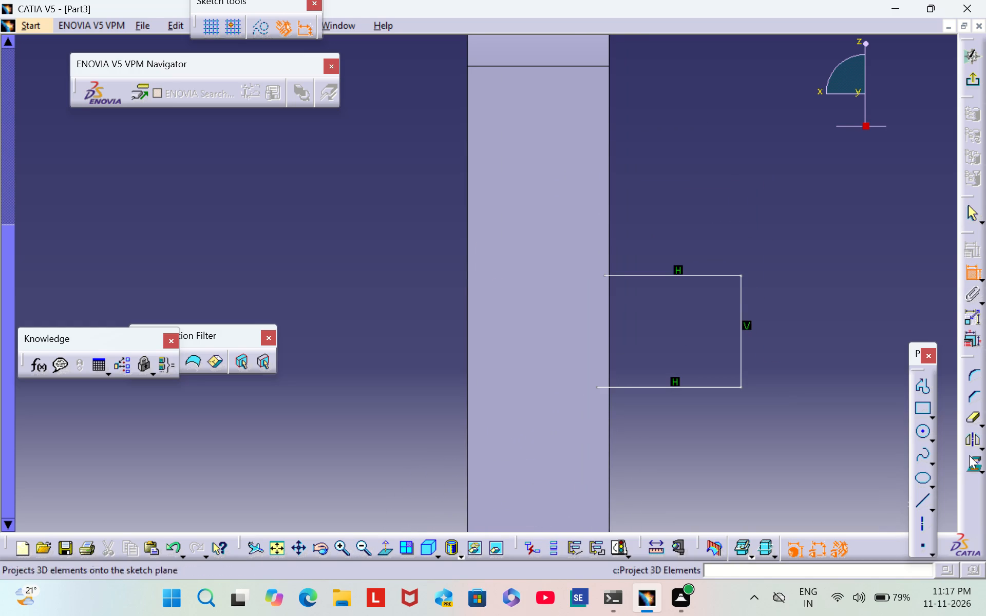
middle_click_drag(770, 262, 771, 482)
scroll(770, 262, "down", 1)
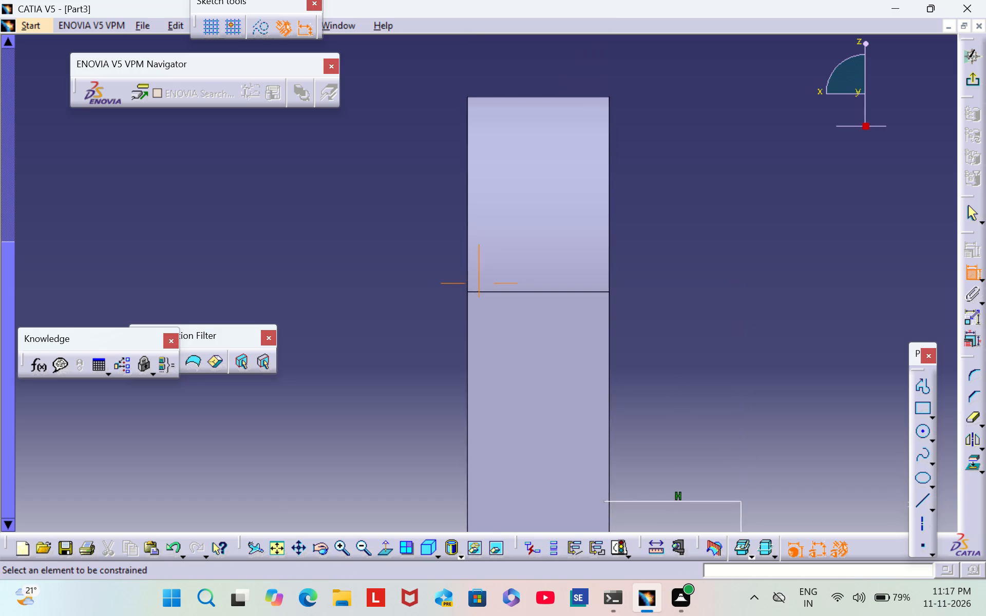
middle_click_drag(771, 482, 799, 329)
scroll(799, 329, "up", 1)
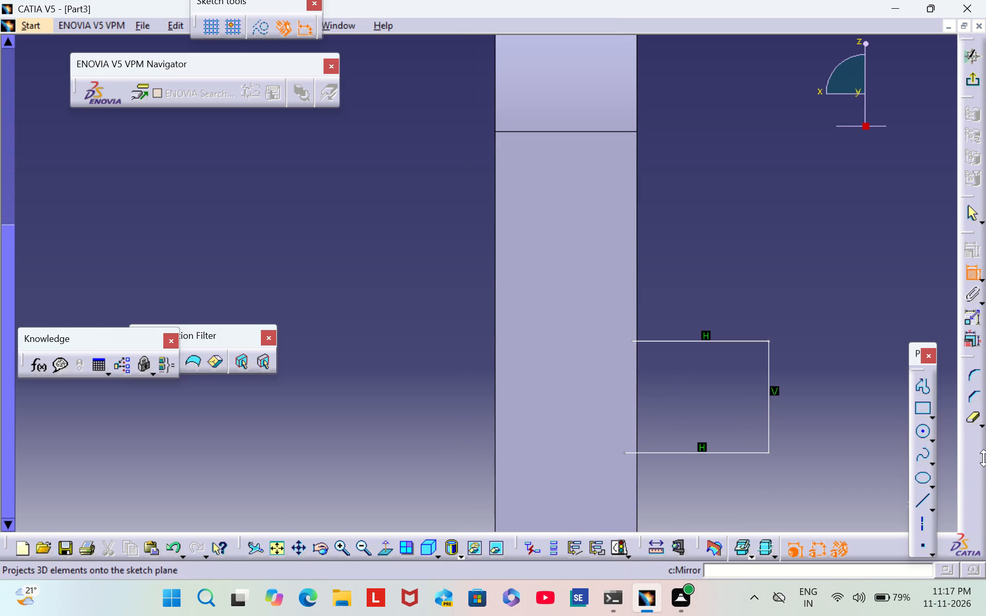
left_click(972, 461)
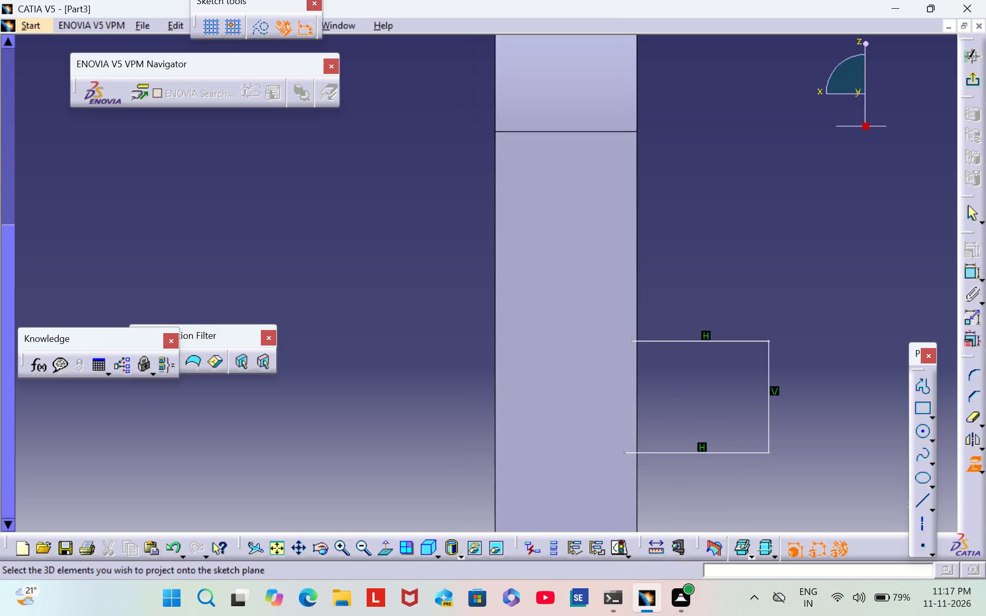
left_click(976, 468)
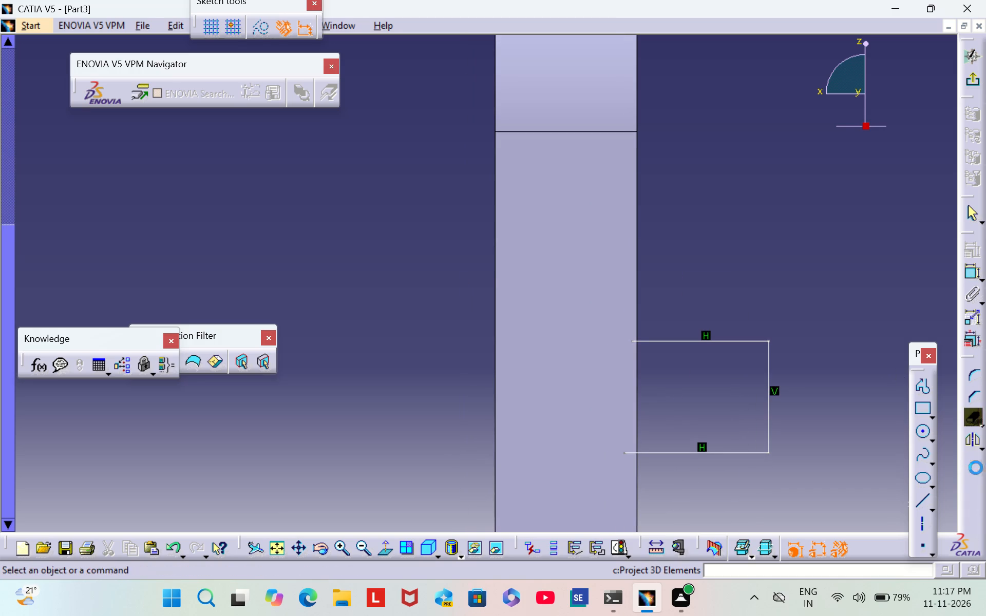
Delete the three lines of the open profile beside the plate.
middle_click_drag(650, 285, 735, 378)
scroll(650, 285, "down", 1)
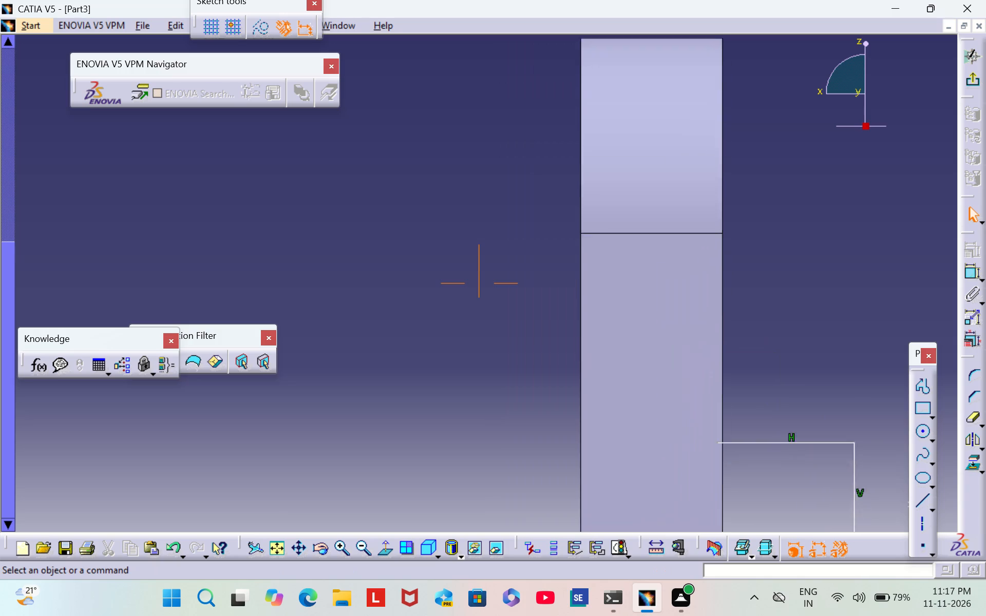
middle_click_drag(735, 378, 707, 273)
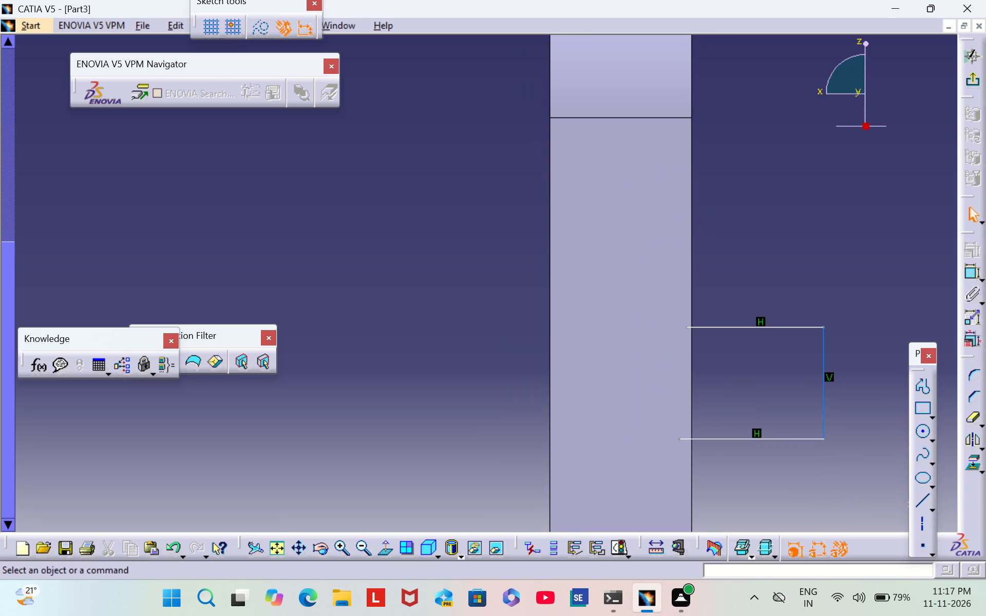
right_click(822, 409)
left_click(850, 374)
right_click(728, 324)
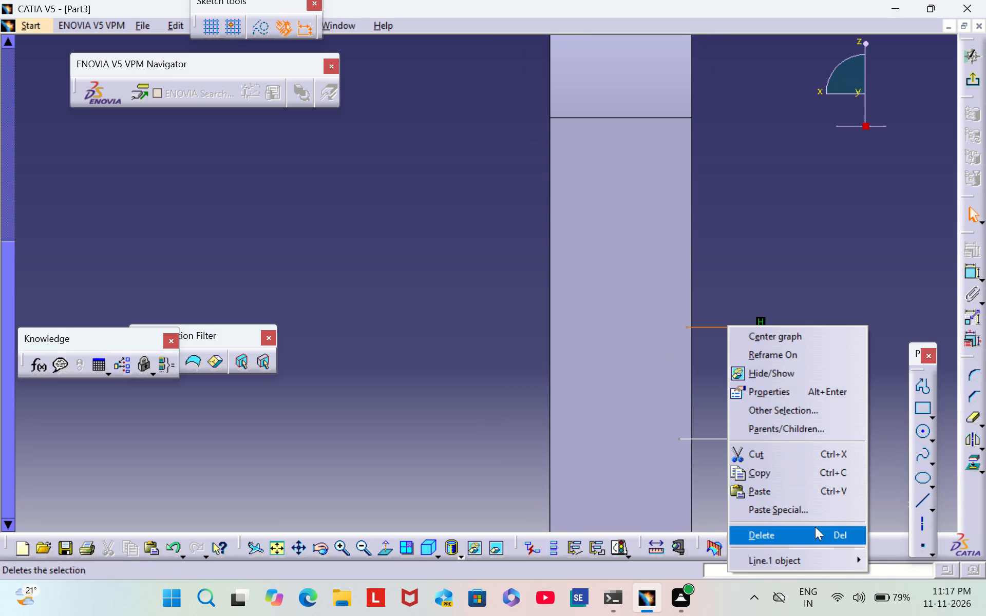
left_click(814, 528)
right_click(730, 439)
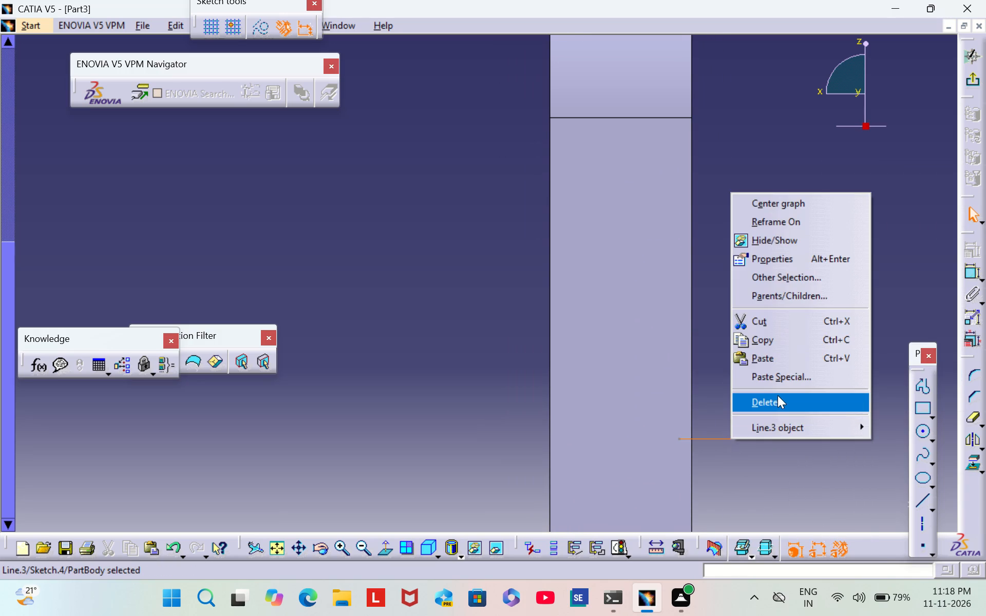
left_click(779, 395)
Draw a rectangle overlapping the plate's long edge, about 14.6 mm wide and 10.6 mm high.
left_click(916, 408)
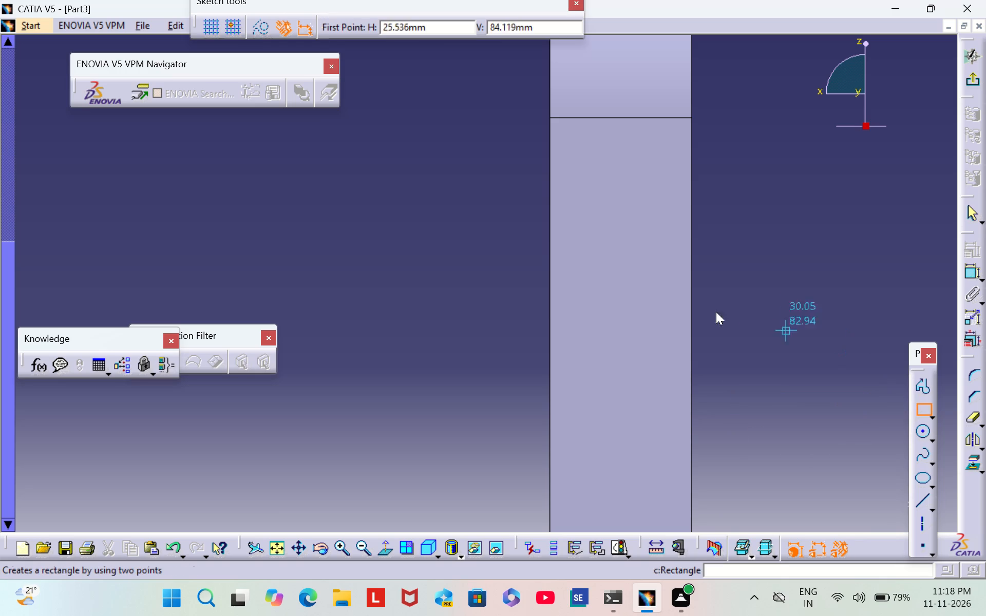
left_click(677, 285)
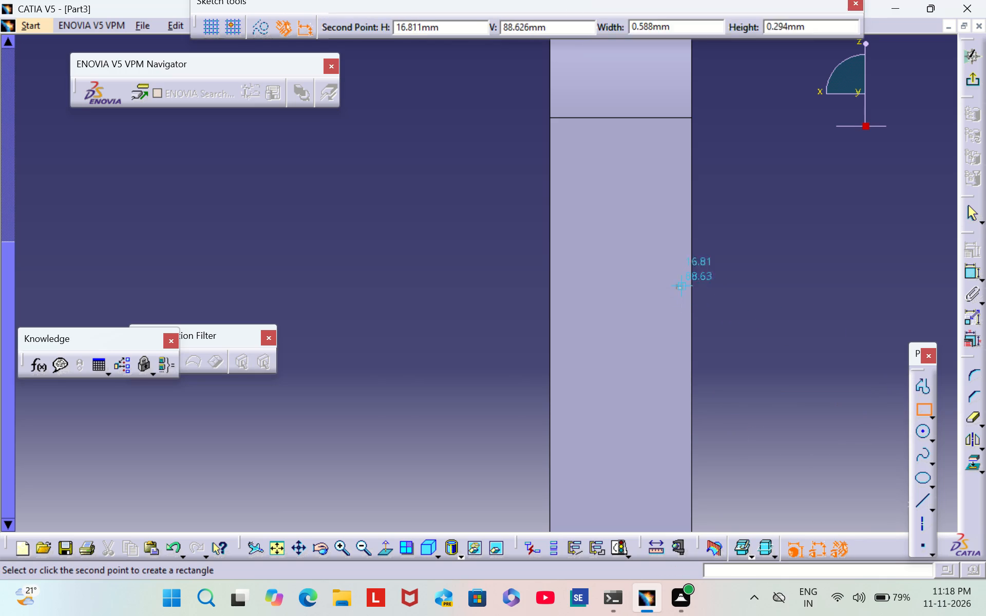
left_click(791, 372)
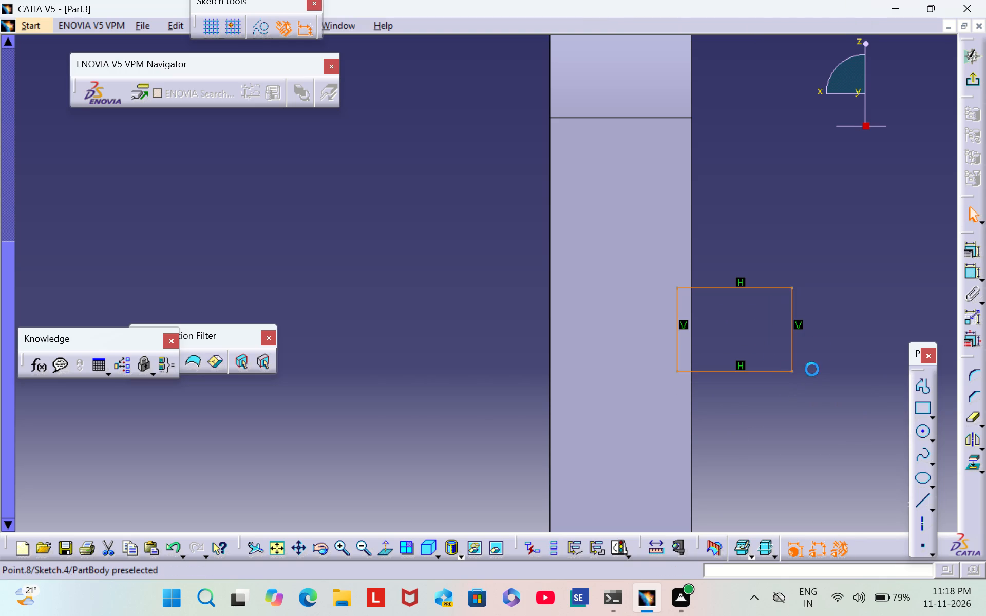
left_click(841, 405)
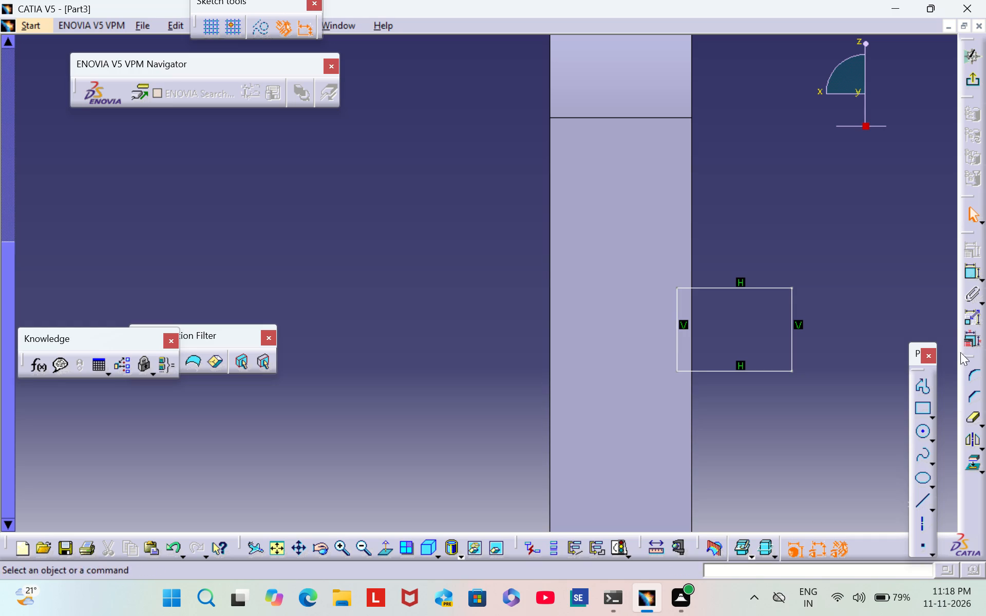
Constrain the rectangle's vertical side nearest the plate as coincident with the plate's long edge.
double_click(976, 276)
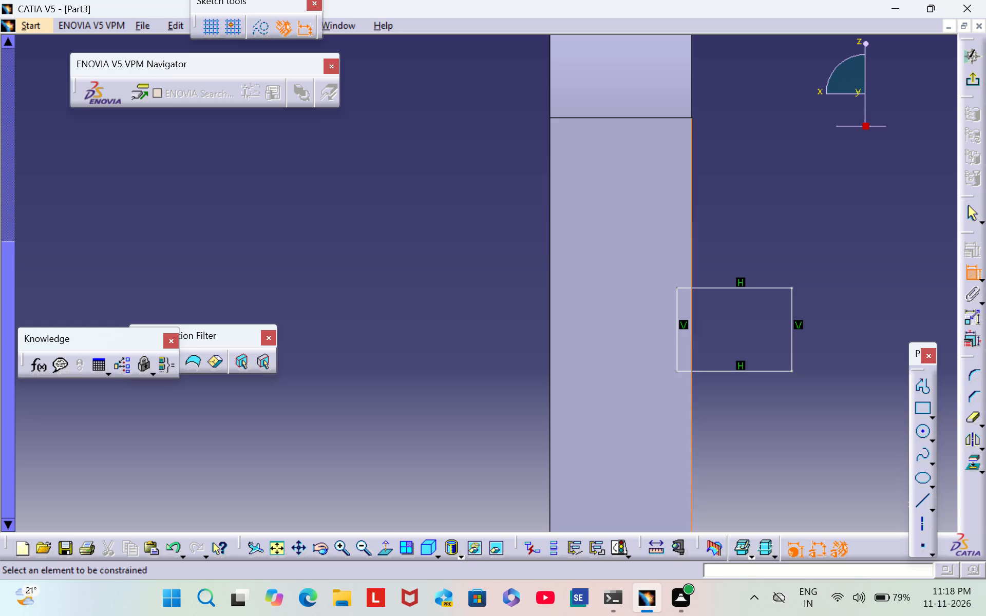
left_click(693, 339)
left_click(678, 337)
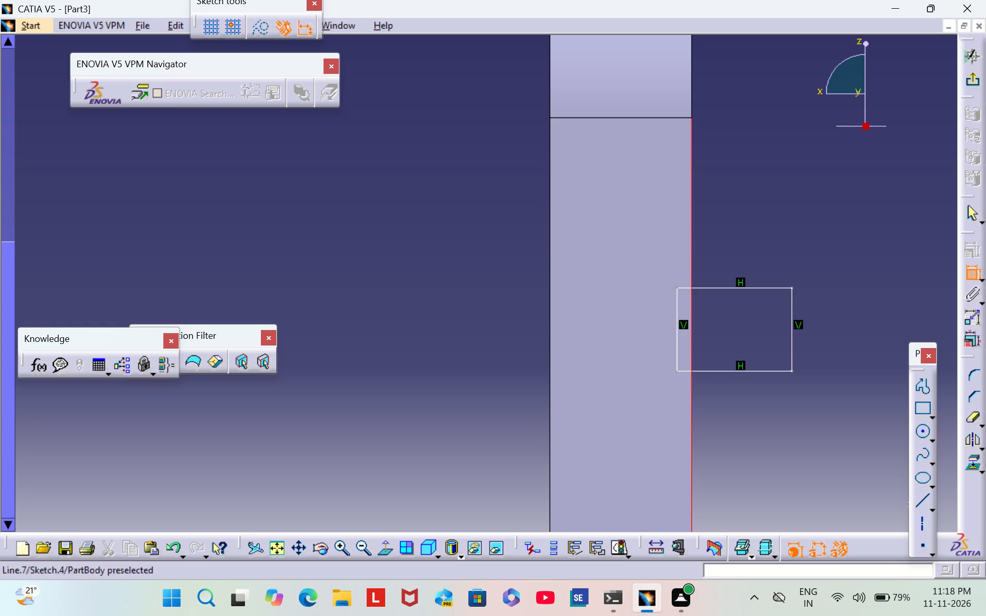
right_click(680, 330)
left_click(745, 262)
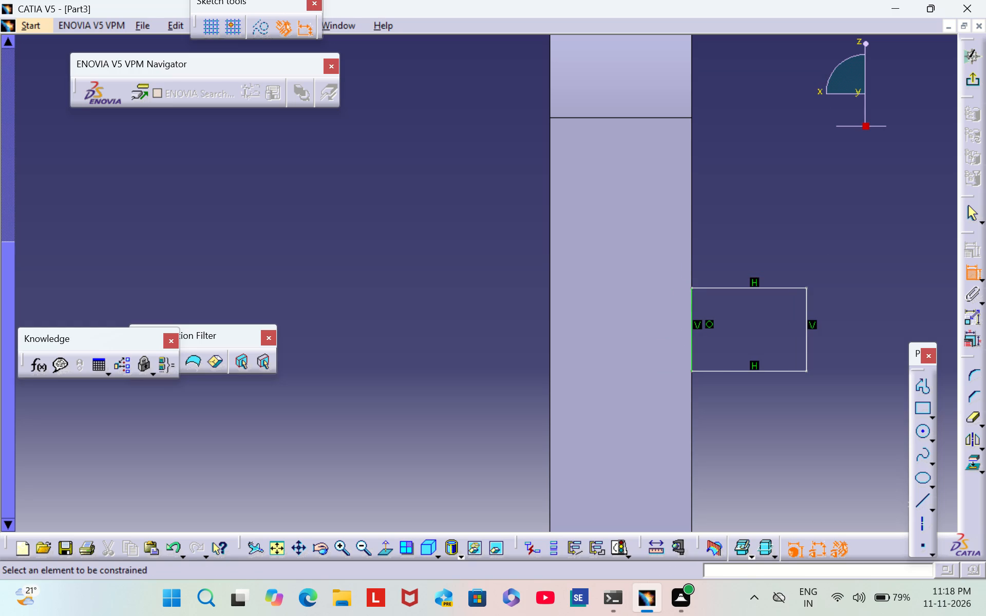
Dimension the rectangle's horizontal width and set it to 24 mm.
left_click(735, 370)
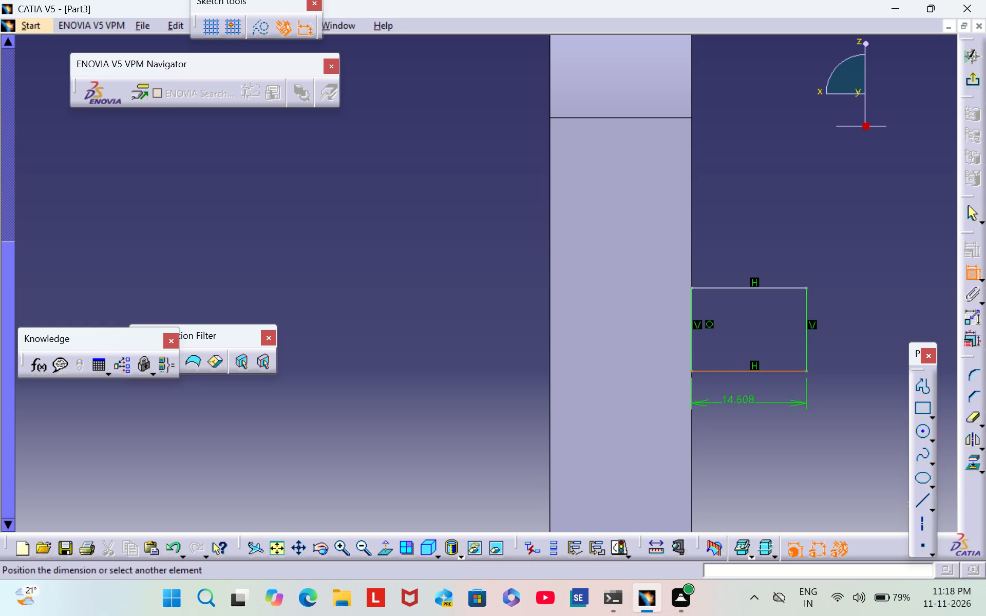
left_click(738, 403)
double_click(740, 400)
key("BackSpace")
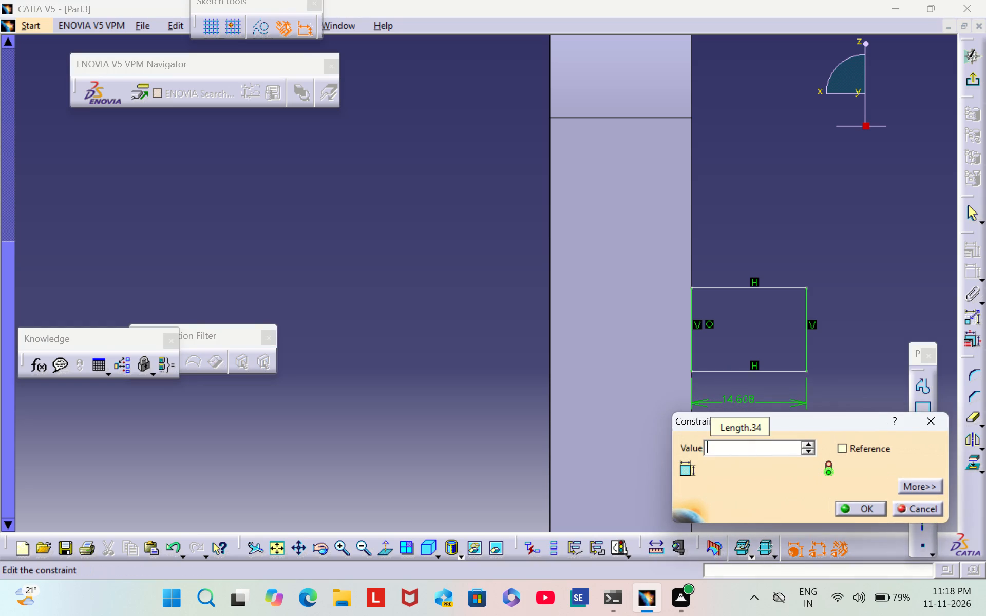
type("24")
key("Return")
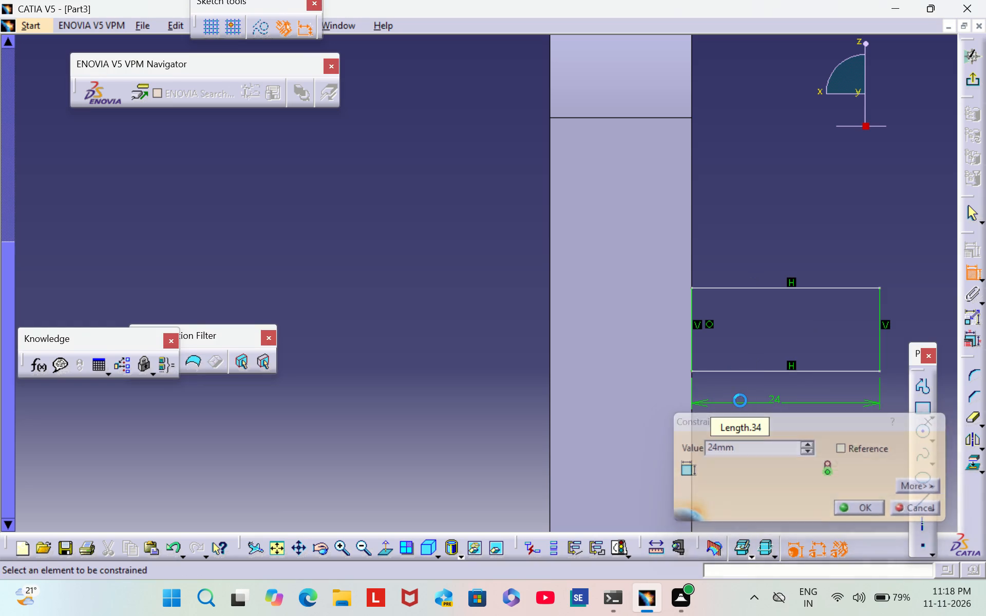
Dimension the rectangle's vertical height and set it to 18 mm.
left_click(878, 338)
left_click(903, 330)
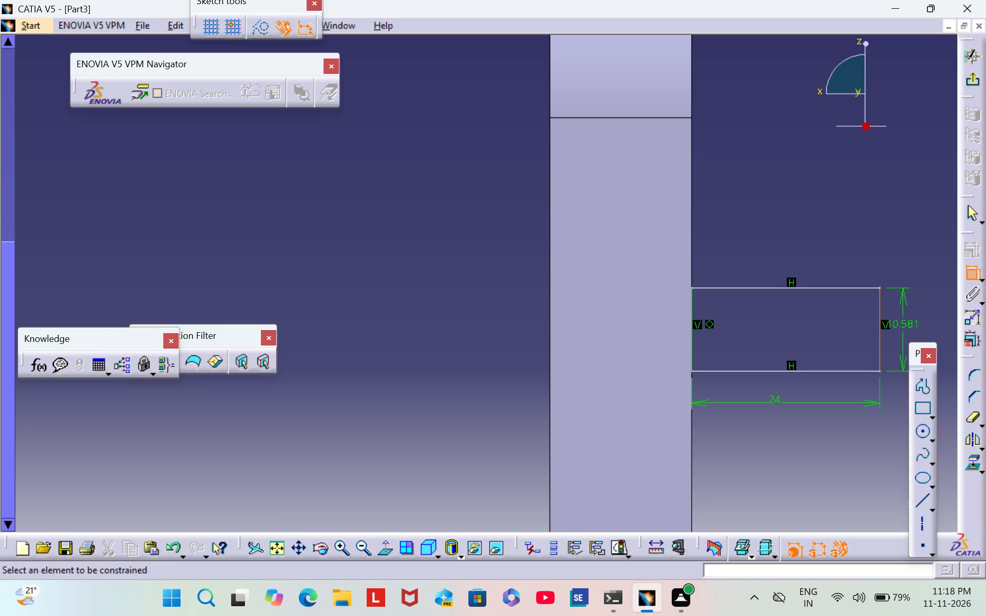
double_click(905, 325)
key("BackSpace")
type("18")
key("Return")
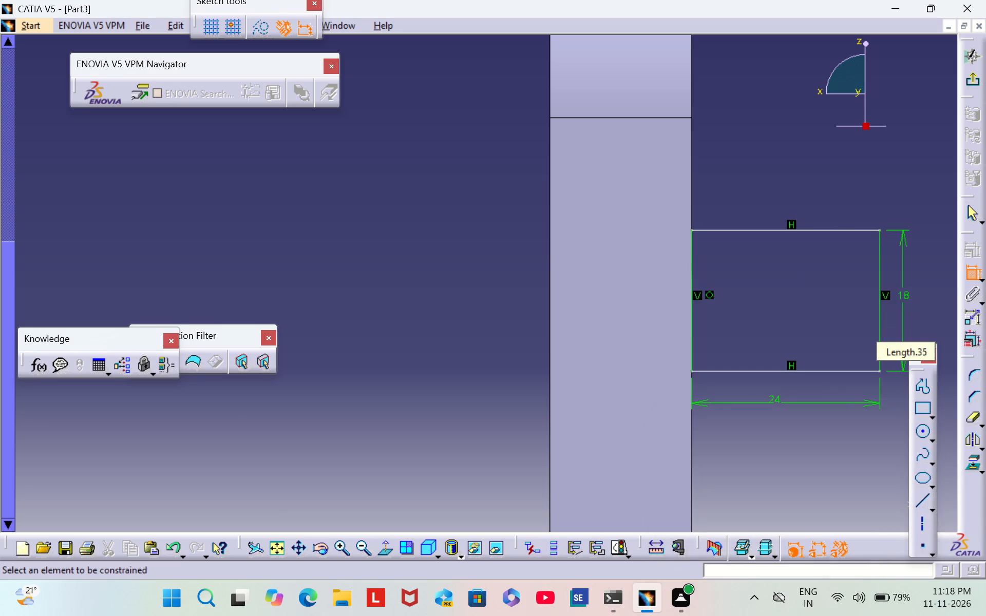
left_click(860, 199)
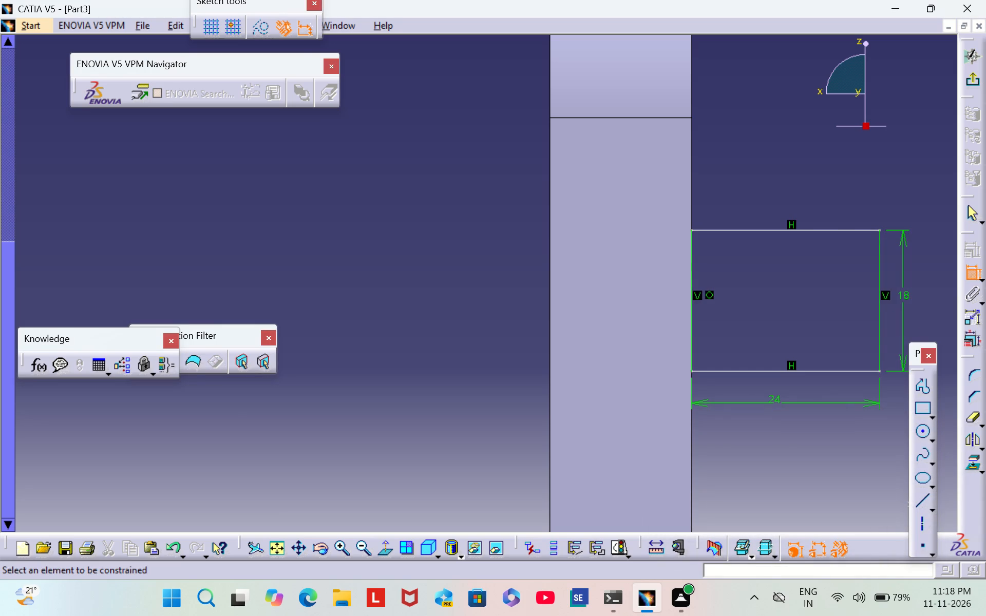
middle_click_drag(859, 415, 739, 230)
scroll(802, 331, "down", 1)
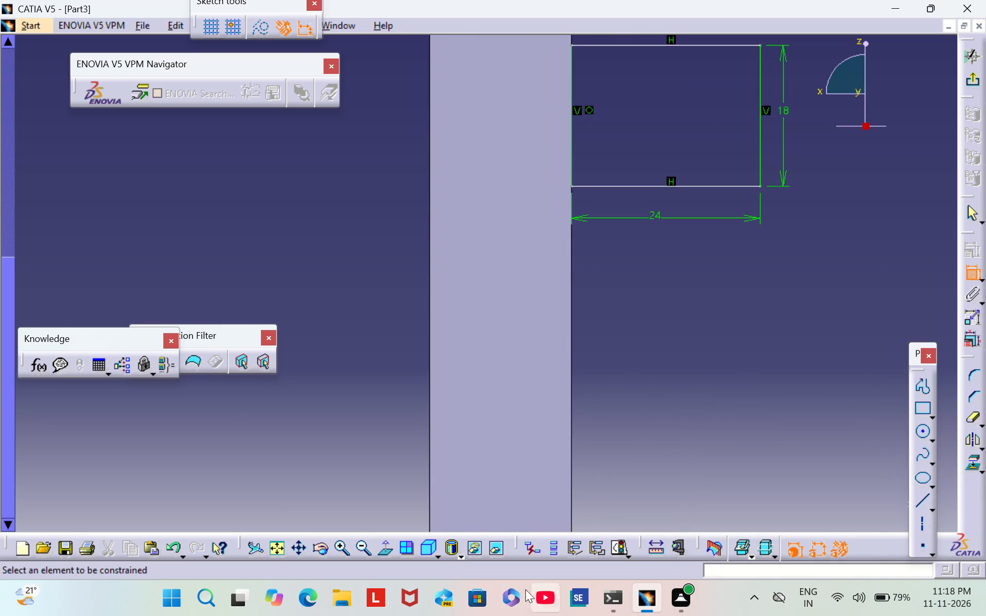
Dimension the rectangle's lower side from the sketch's horizontal axis, set the distance to 80 mm, and exit the sketch.
left_click(357, 547)
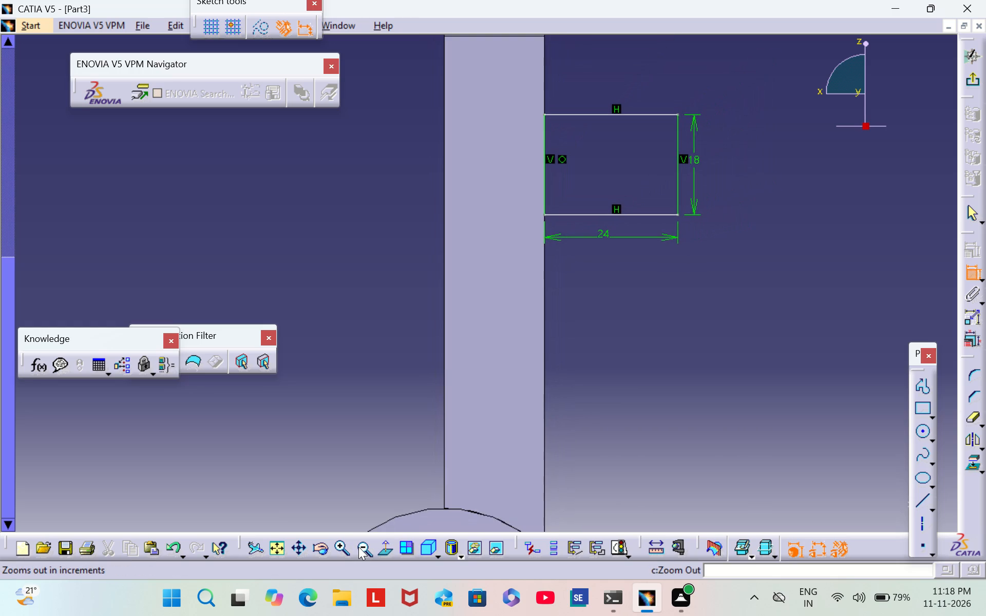
left_click(359, 547)
middle_click_drag(701, 409, 714, 356)
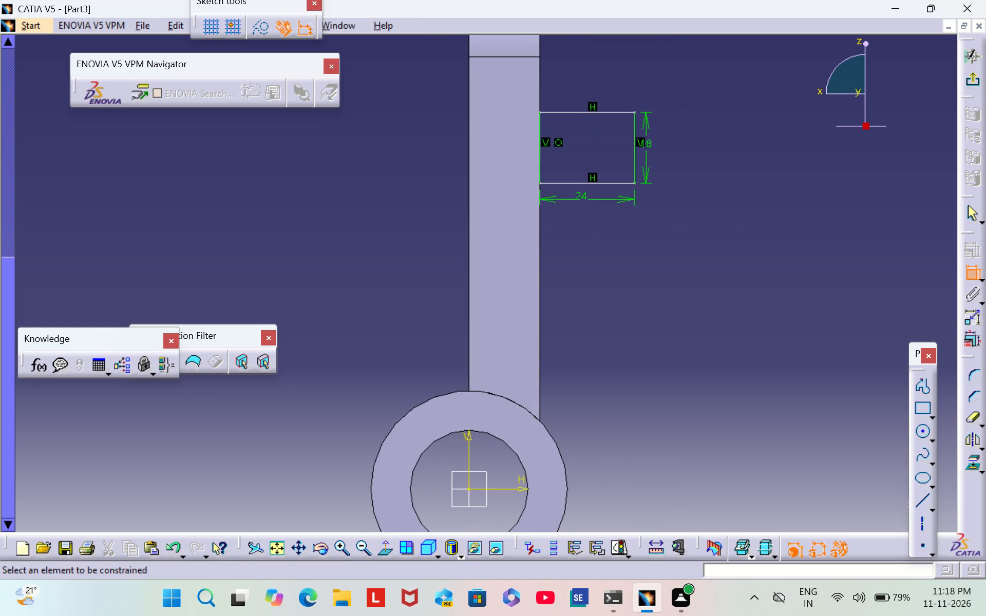
middle_click_drag(710, 198, 727, 365)
scroll(710, 198, "down", 1)
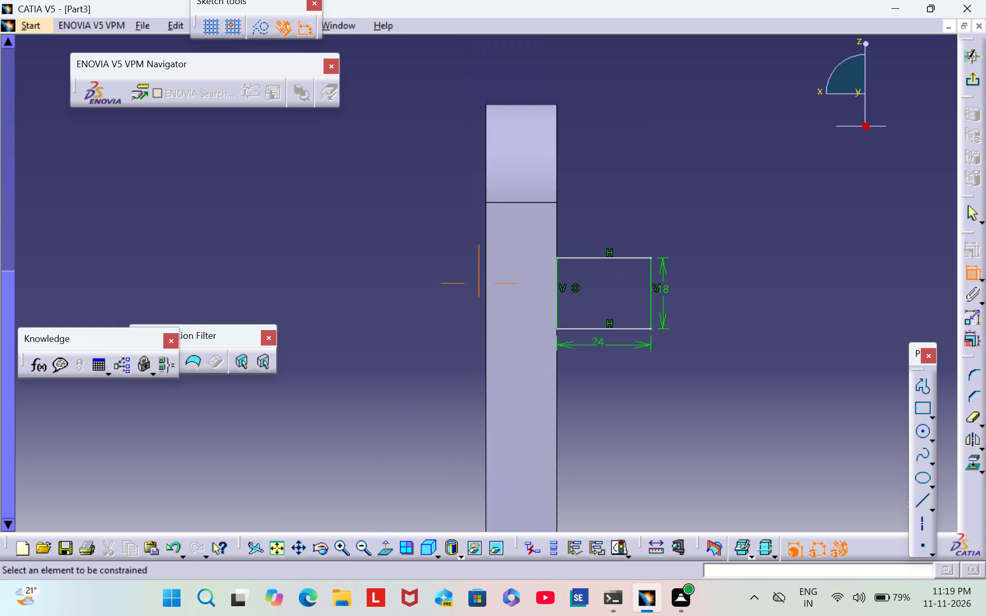
middle_click_drag(727, 365, 727, 366)
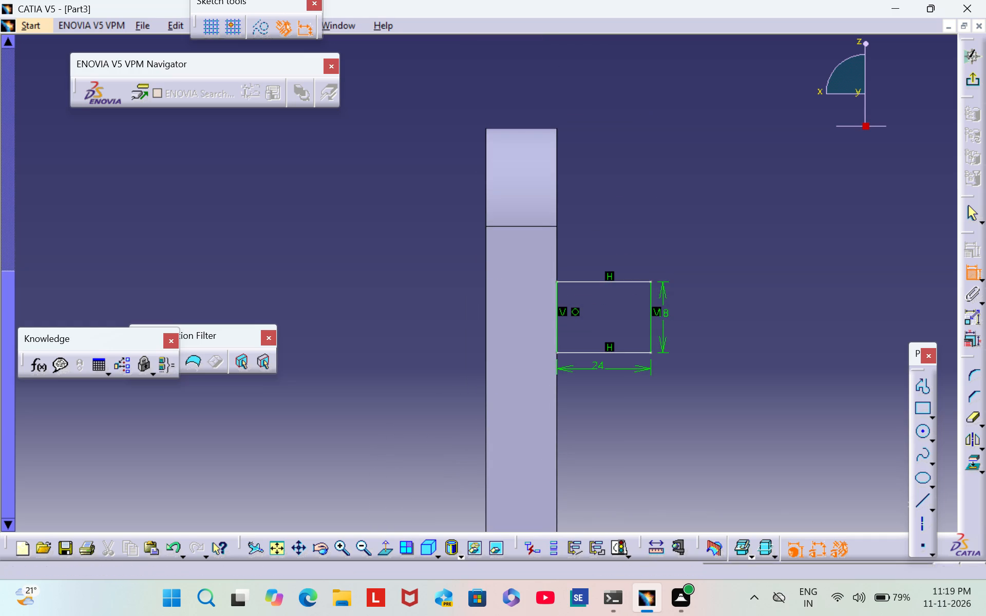
middle_click_drag(356, 312, 435, 189)
scroll(435, 189, "up", 1)
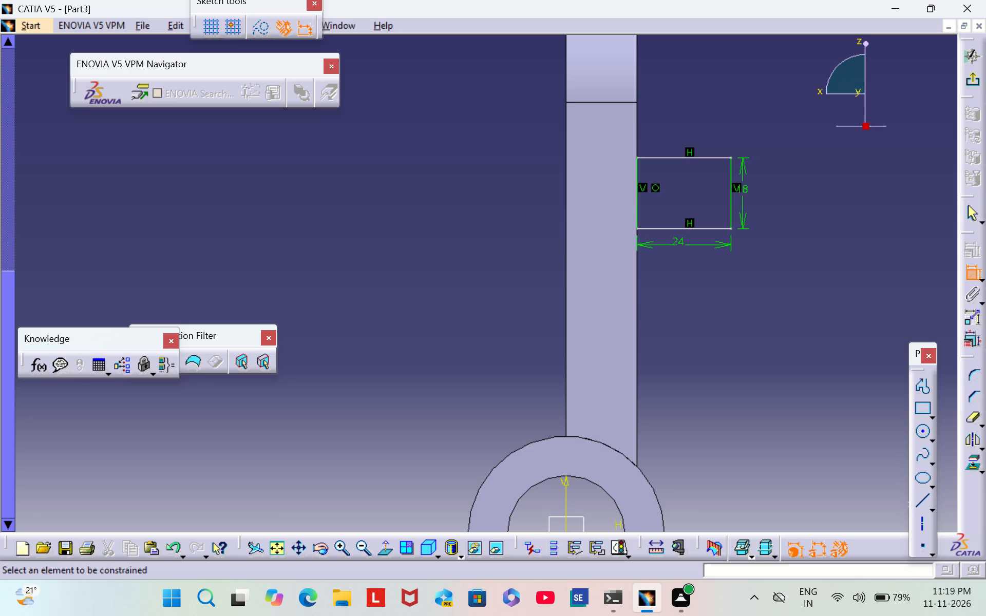
scroll(741, 459, "down", 2)
middle_click_drag(742, 456, 742, 377)
middle_click_drag(745, 267, 738, 299)
scroll(745, 283, "down", 1)
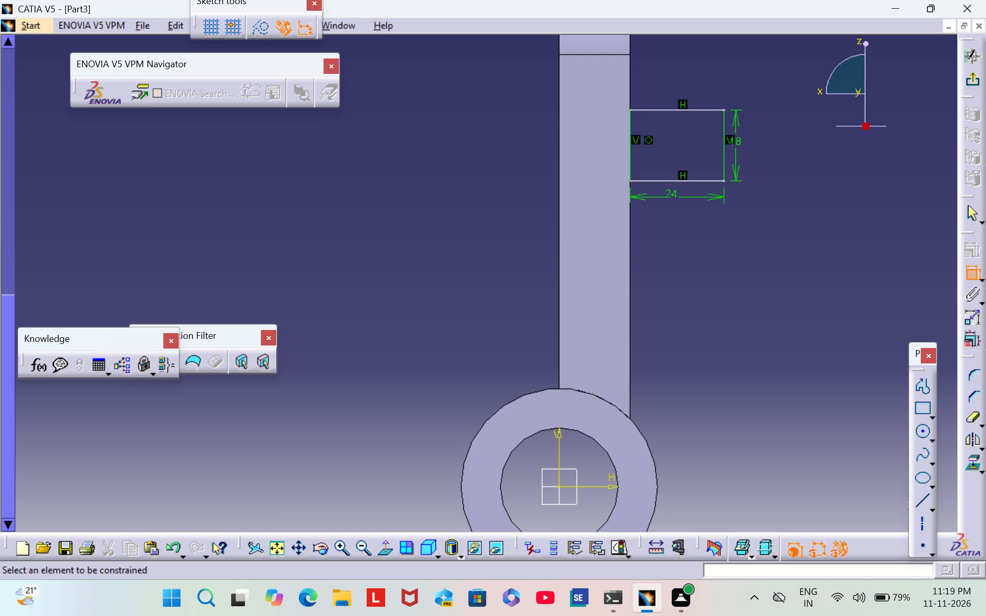
left_click(609, 485)
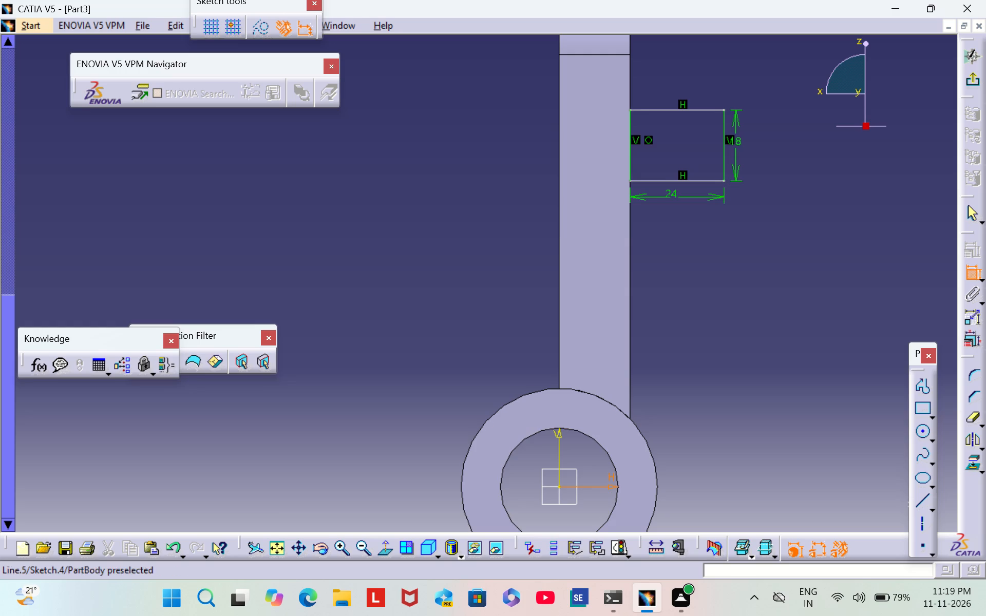
left_click(669, 182)
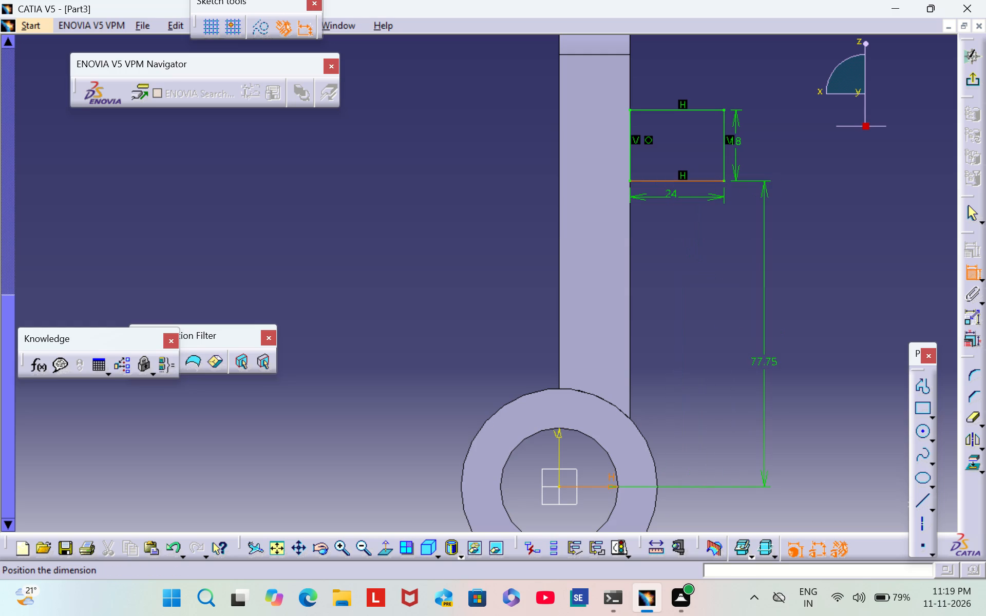
left_click(766, 363)
double_click(768, 361)
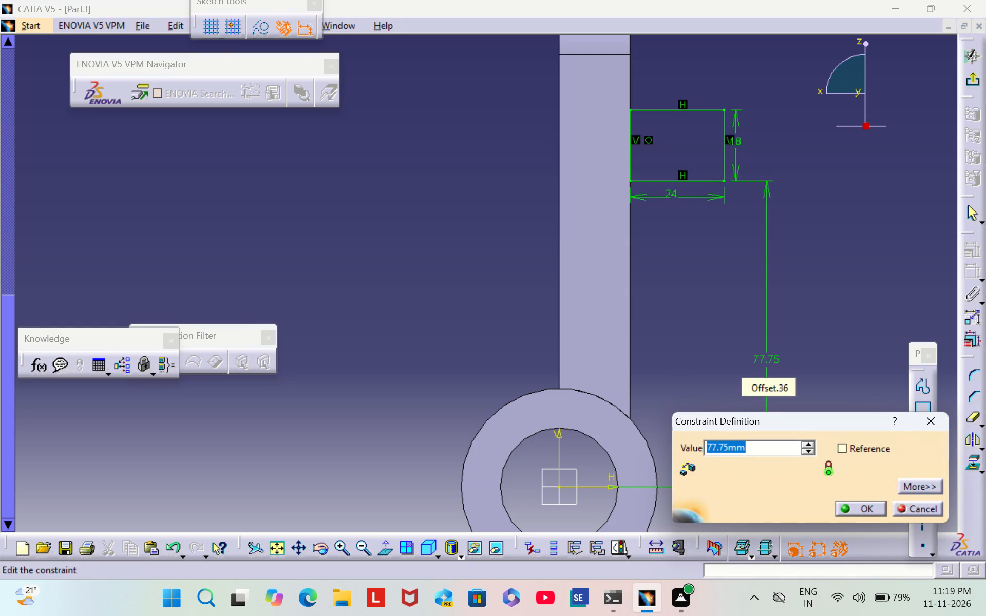
key("BackSpace")
type("80")
key("Return")
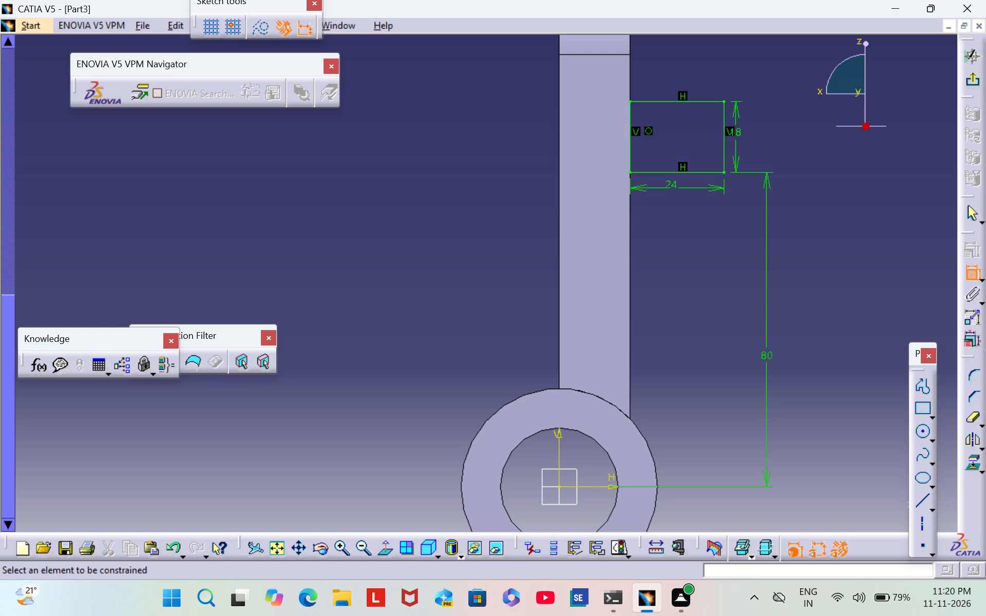
left_click(972, 274)
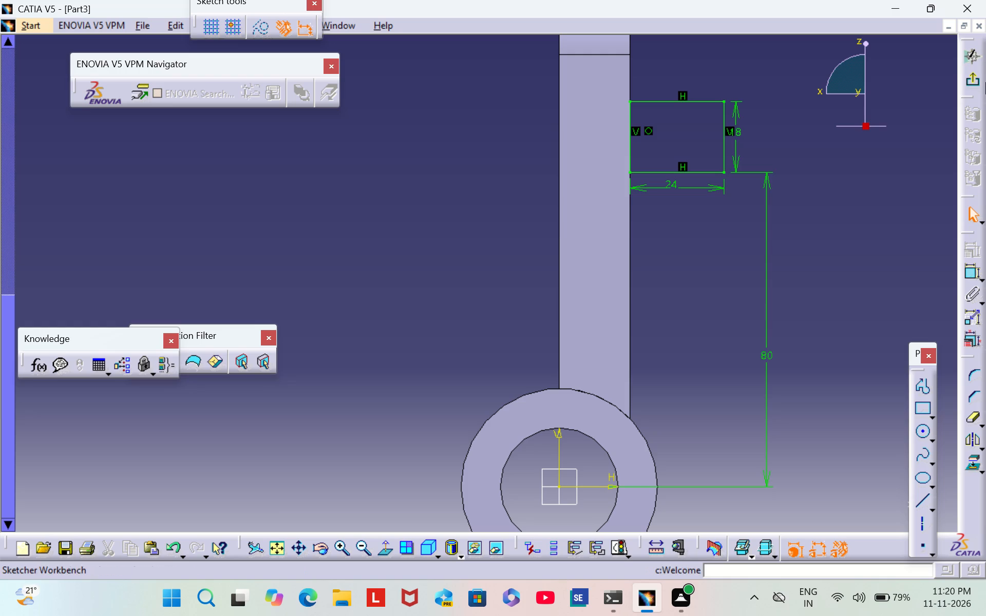
left_click(975, 78)
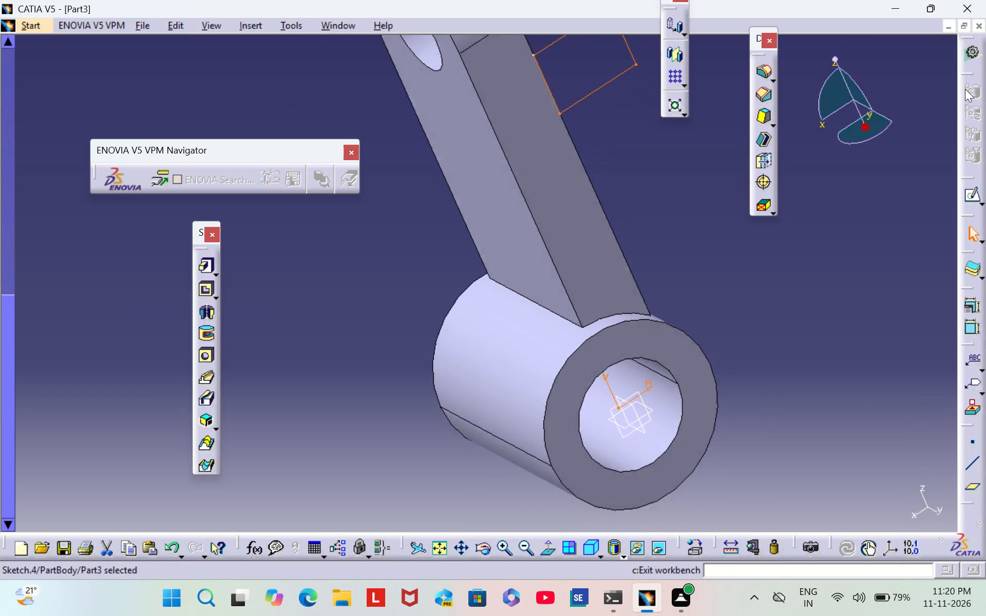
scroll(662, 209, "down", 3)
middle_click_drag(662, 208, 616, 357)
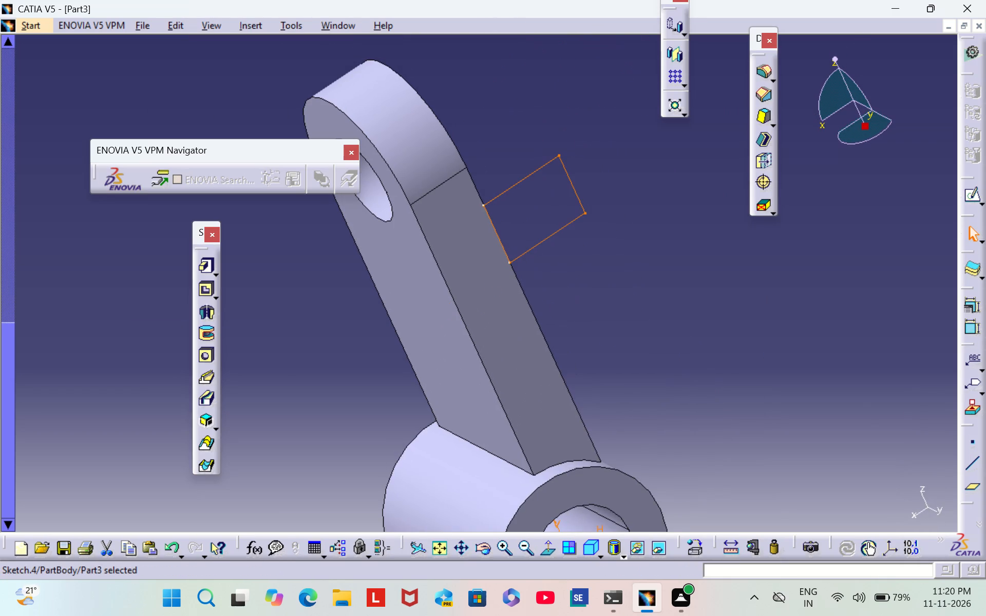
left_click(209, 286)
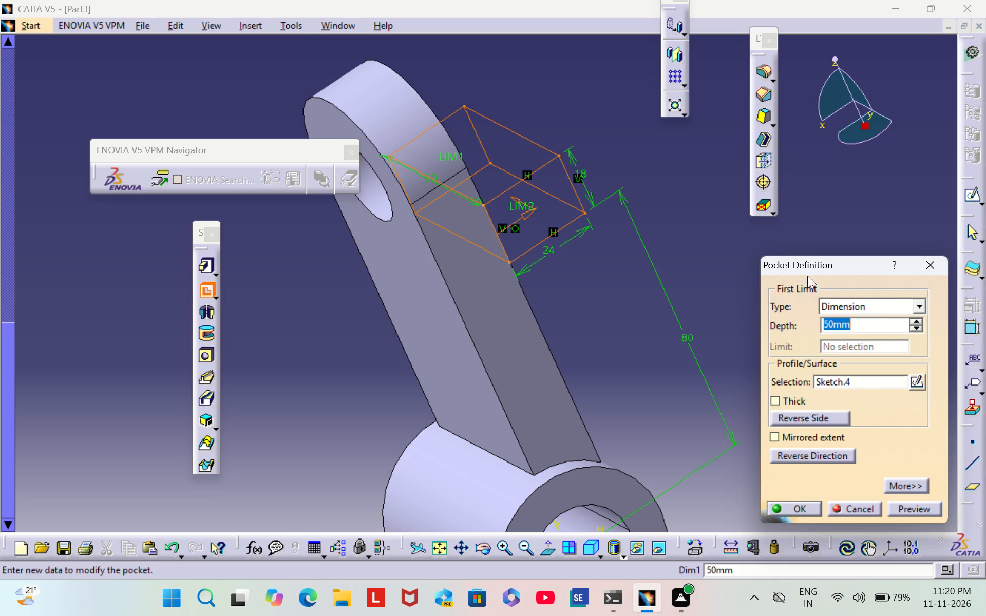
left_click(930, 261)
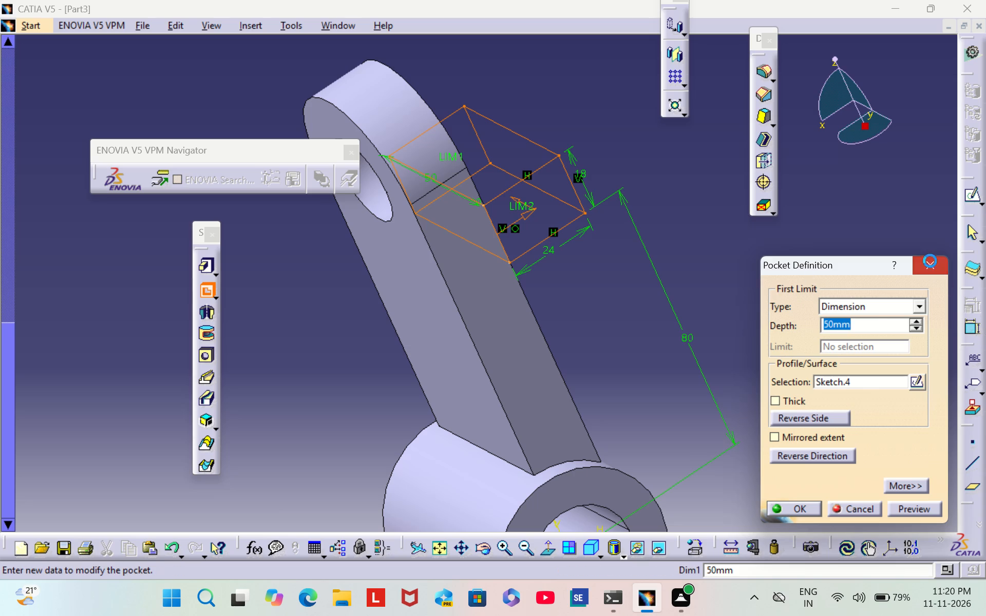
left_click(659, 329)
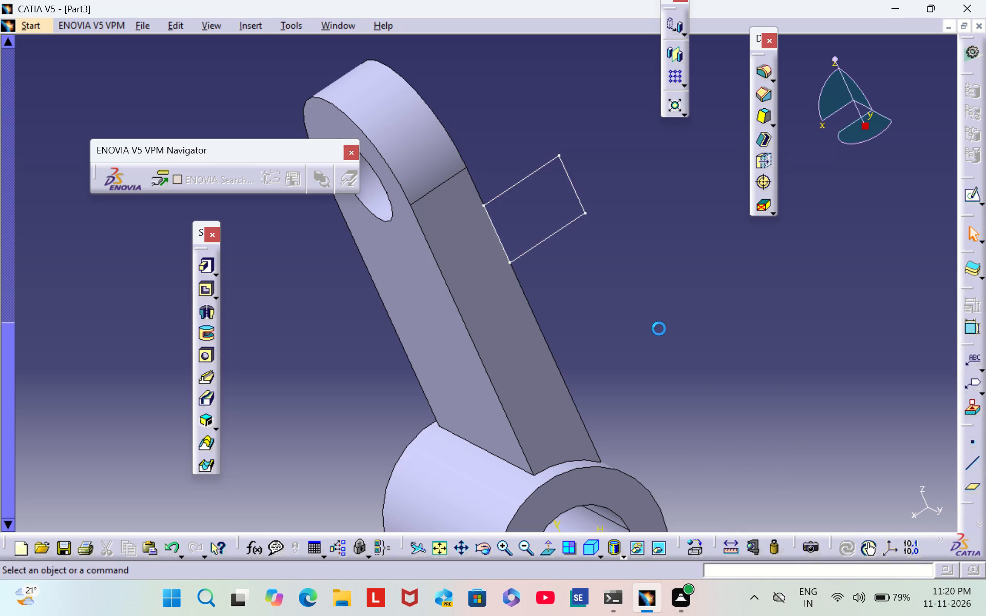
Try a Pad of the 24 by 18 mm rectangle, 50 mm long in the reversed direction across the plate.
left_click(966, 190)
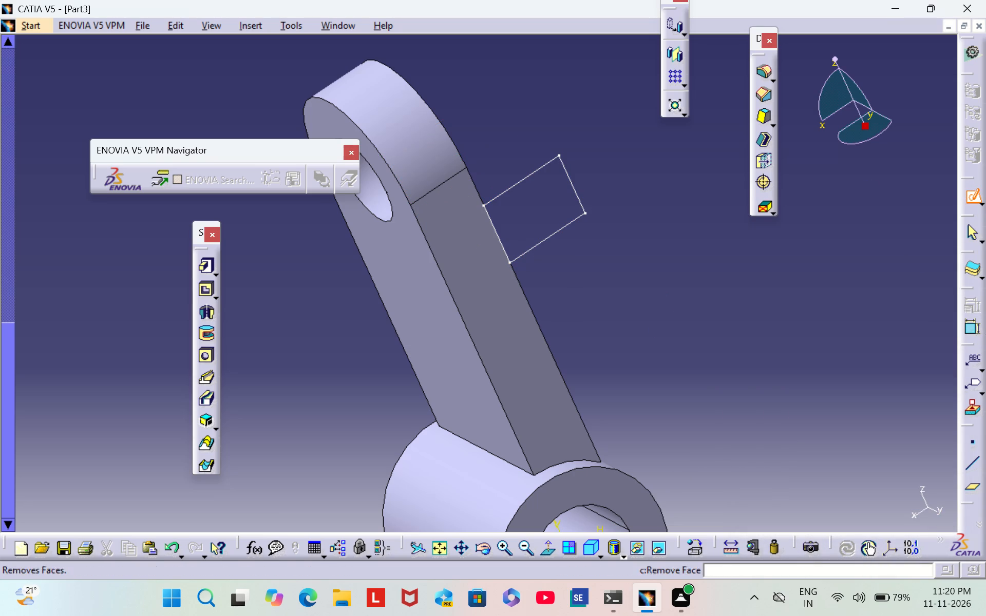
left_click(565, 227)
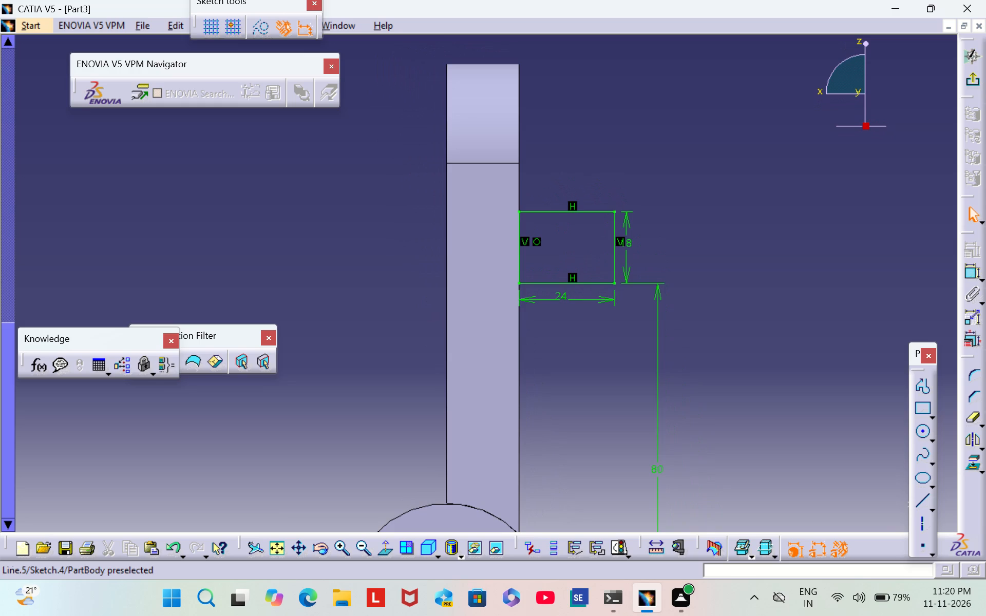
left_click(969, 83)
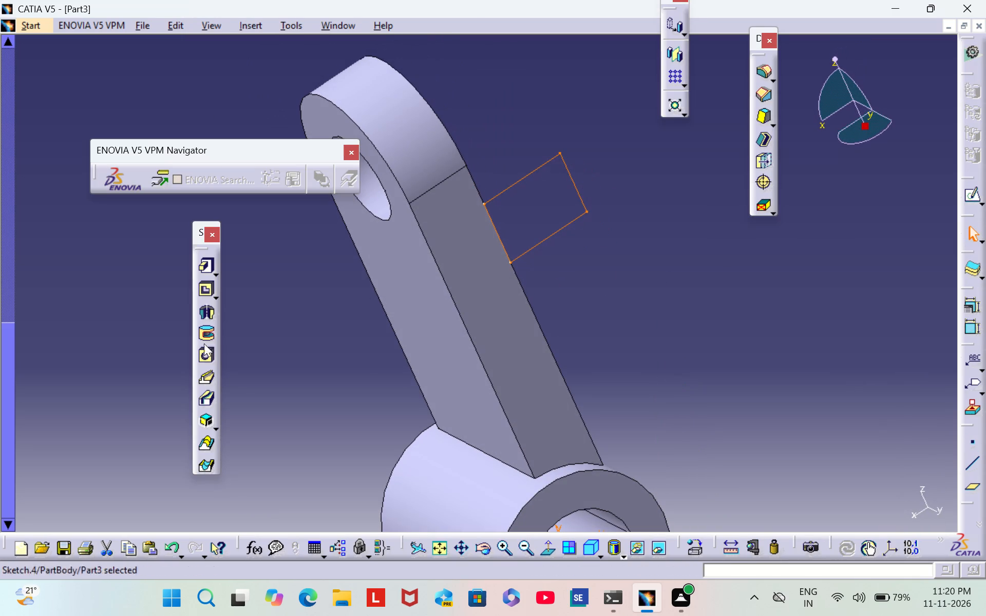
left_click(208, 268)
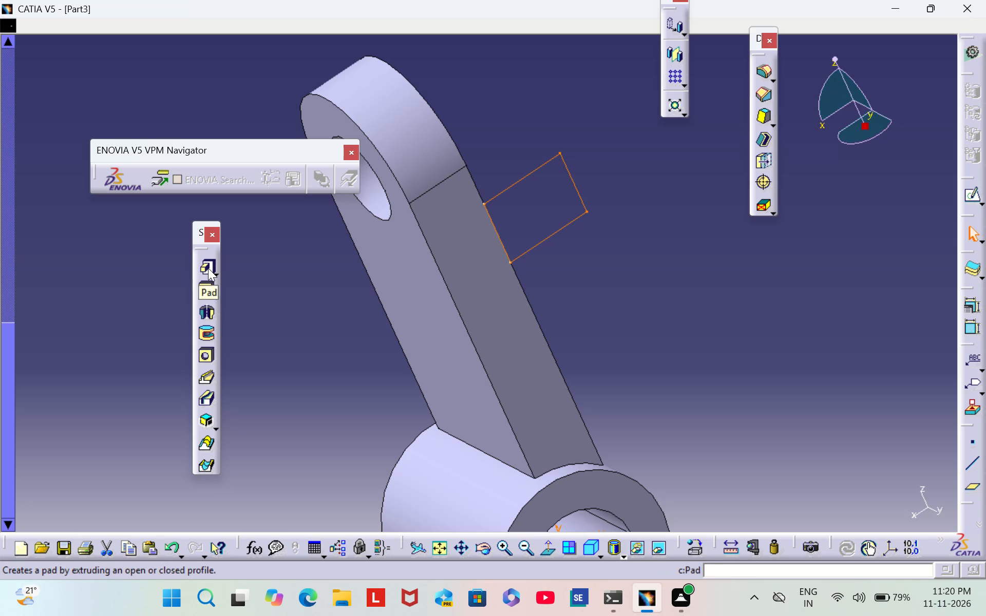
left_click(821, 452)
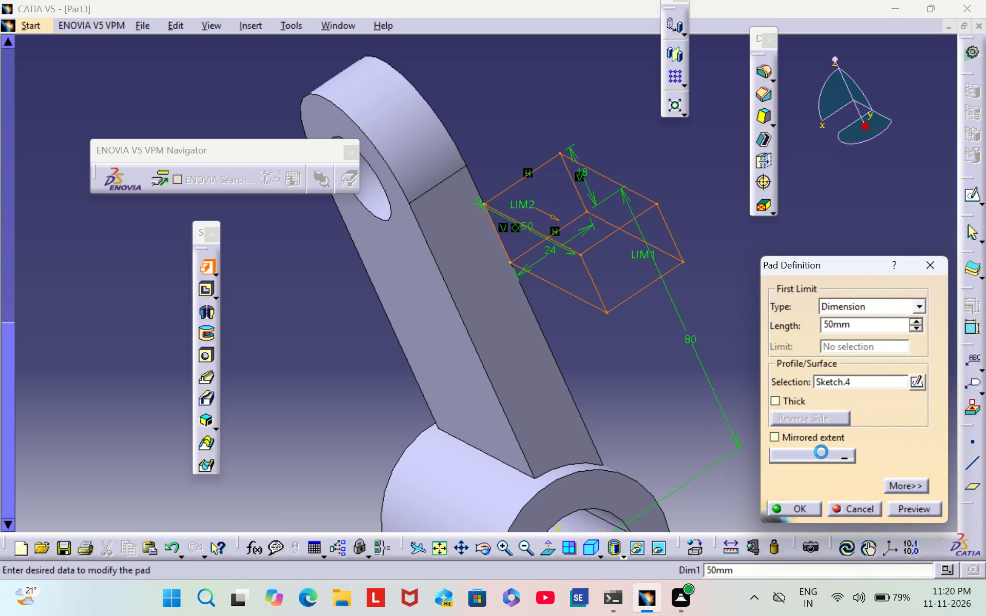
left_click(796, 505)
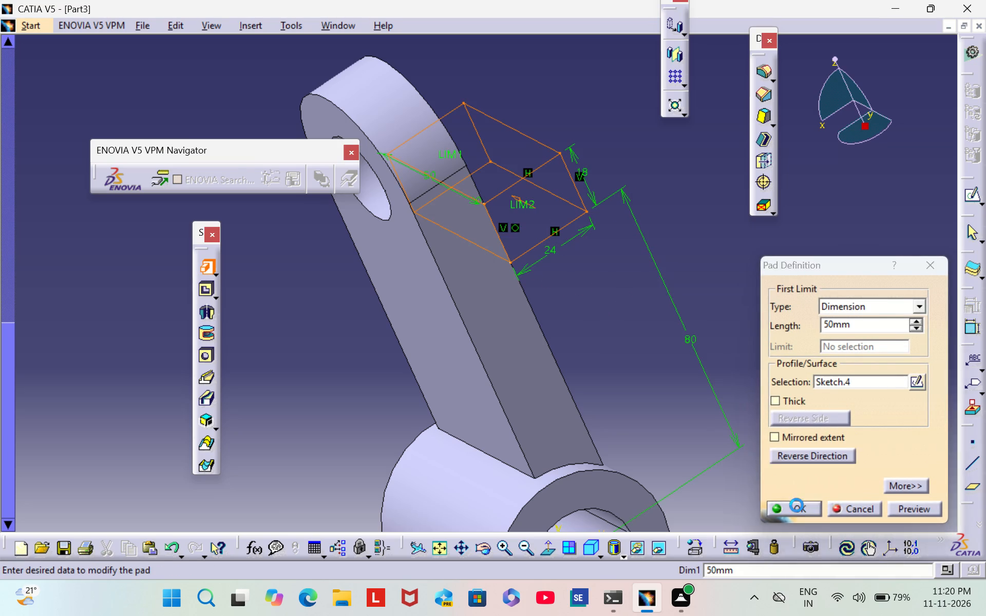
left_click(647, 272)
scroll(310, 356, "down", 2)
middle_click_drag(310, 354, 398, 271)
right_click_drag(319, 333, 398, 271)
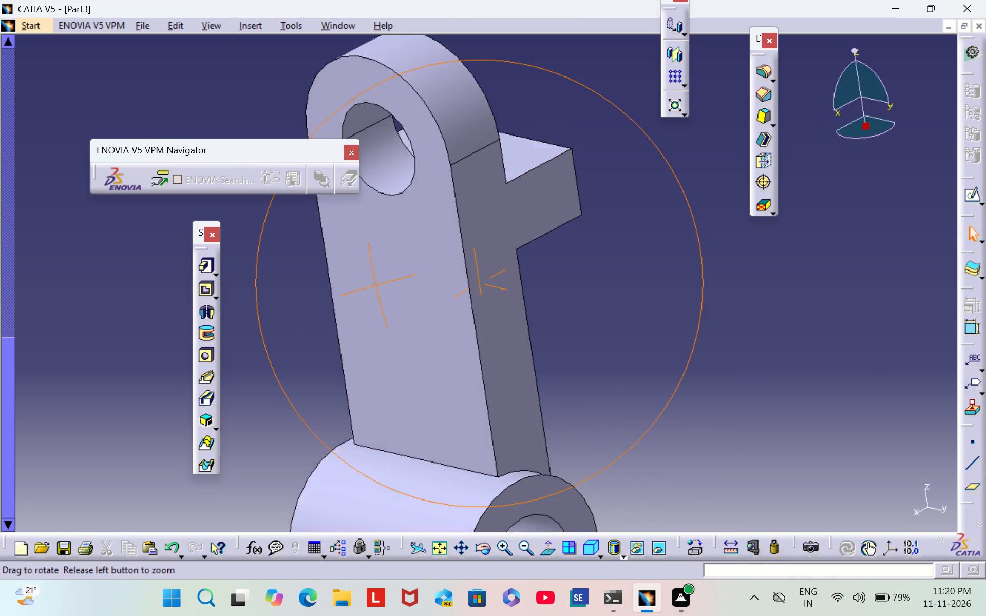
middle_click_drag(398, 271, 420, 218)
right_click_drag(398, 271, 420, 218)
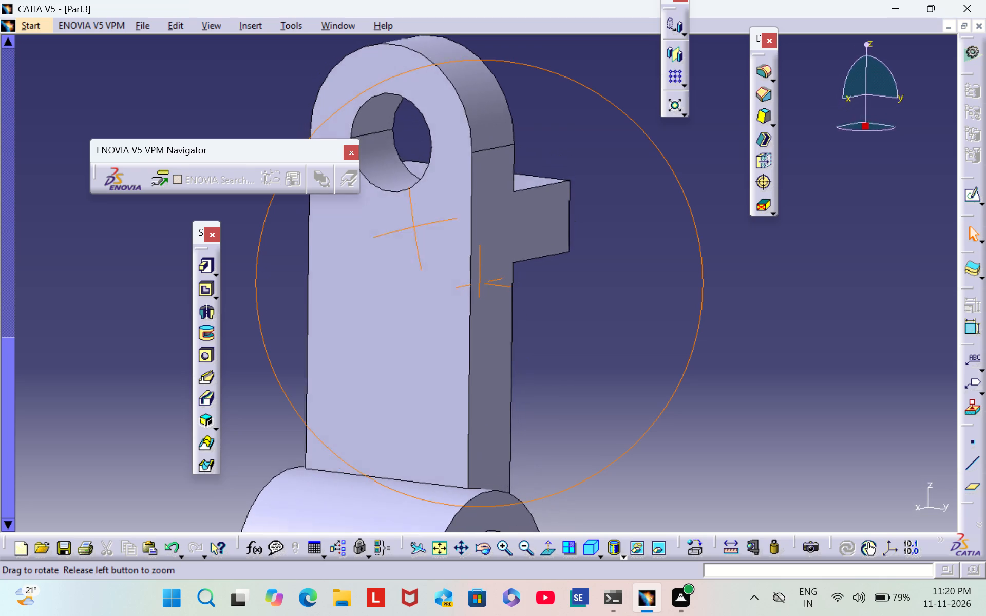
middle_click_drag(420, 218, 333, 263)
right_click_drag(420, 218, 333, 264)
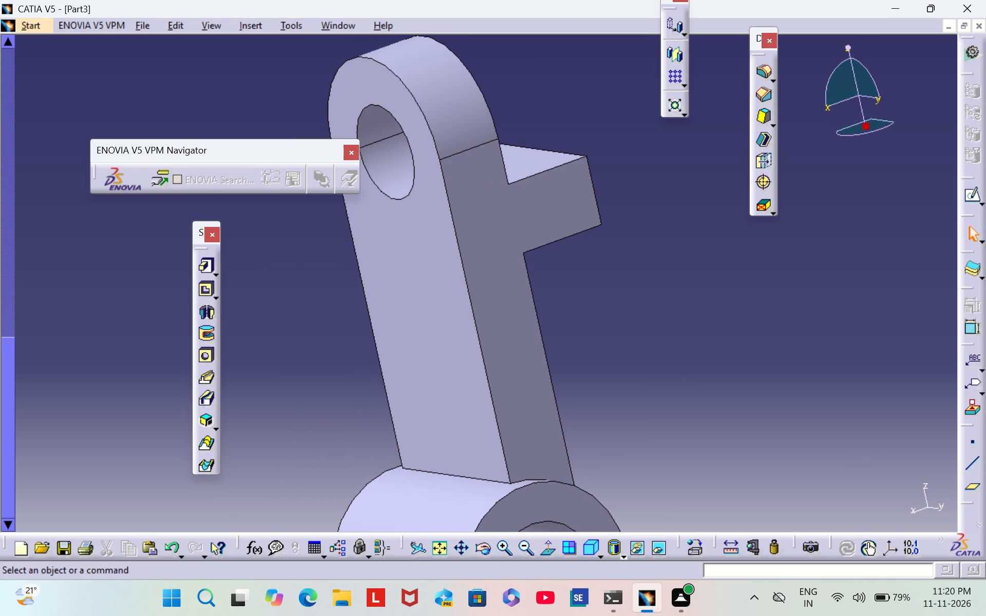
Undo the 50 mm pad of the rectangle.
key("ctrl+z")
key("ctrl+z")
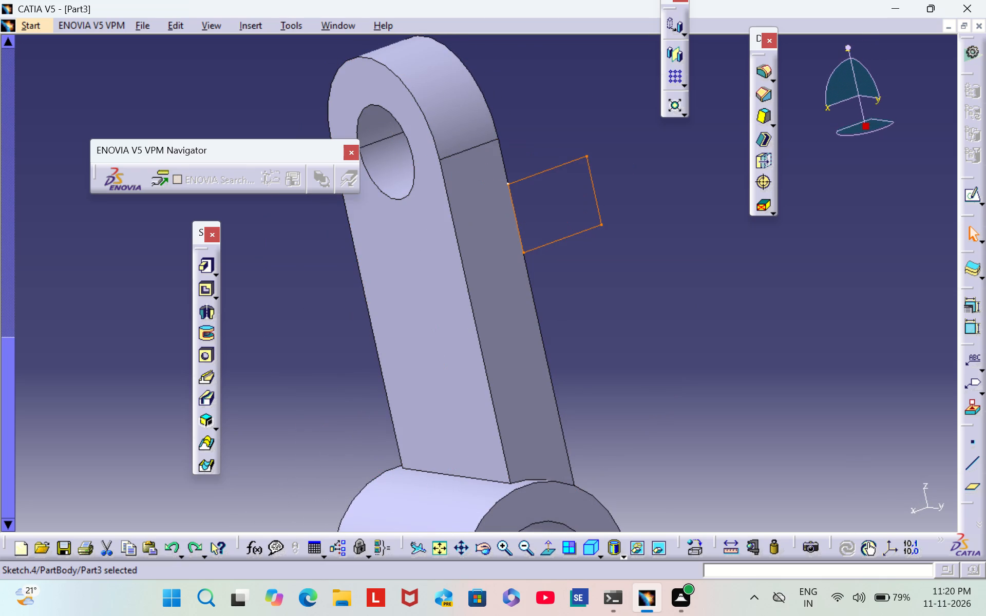
Reopen the rectangle's sketch and set the distance from the horizontal axis to its lower side to 40 mm.
left_click(971, 198)
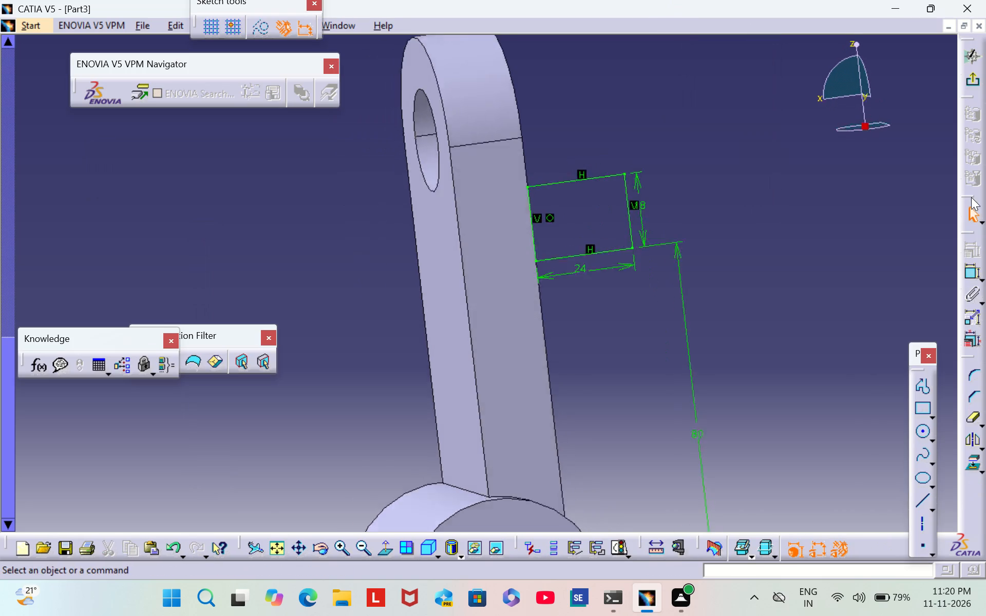
middle_click_drag(826, 368, 832, 282)
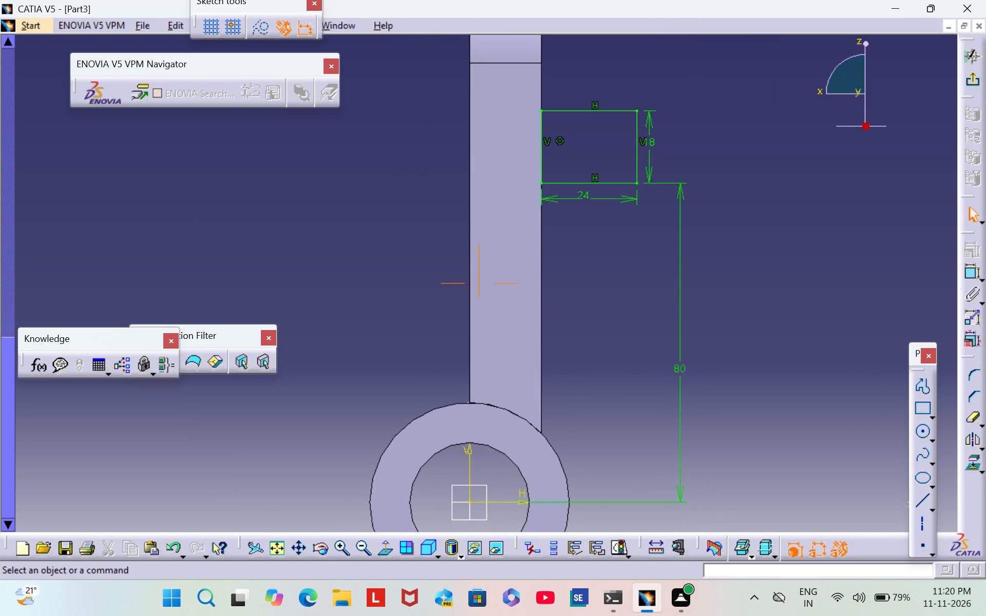
double_click(682, 367)
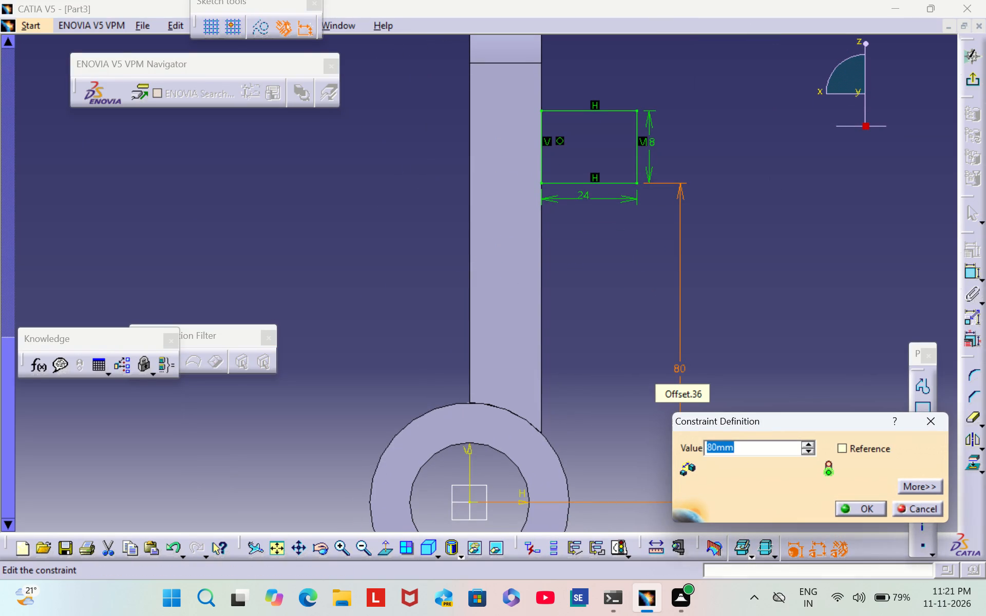
key("BackSpace")
type("40")
key("Return")
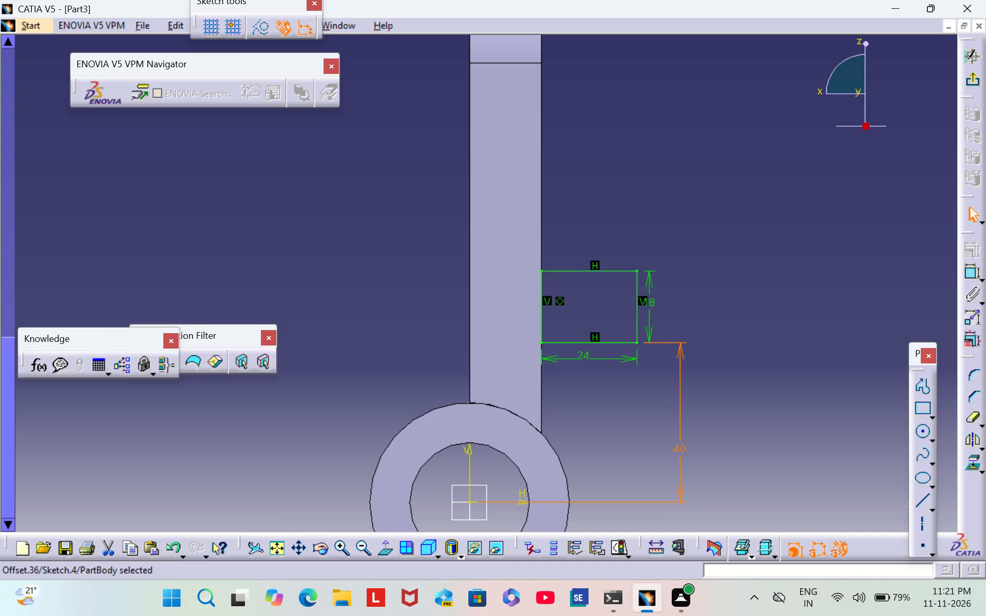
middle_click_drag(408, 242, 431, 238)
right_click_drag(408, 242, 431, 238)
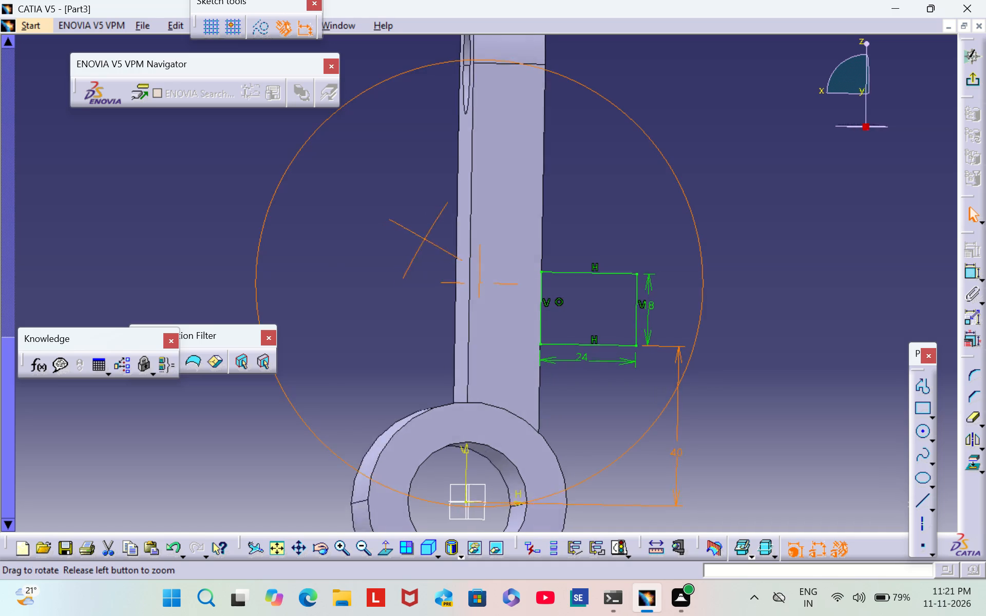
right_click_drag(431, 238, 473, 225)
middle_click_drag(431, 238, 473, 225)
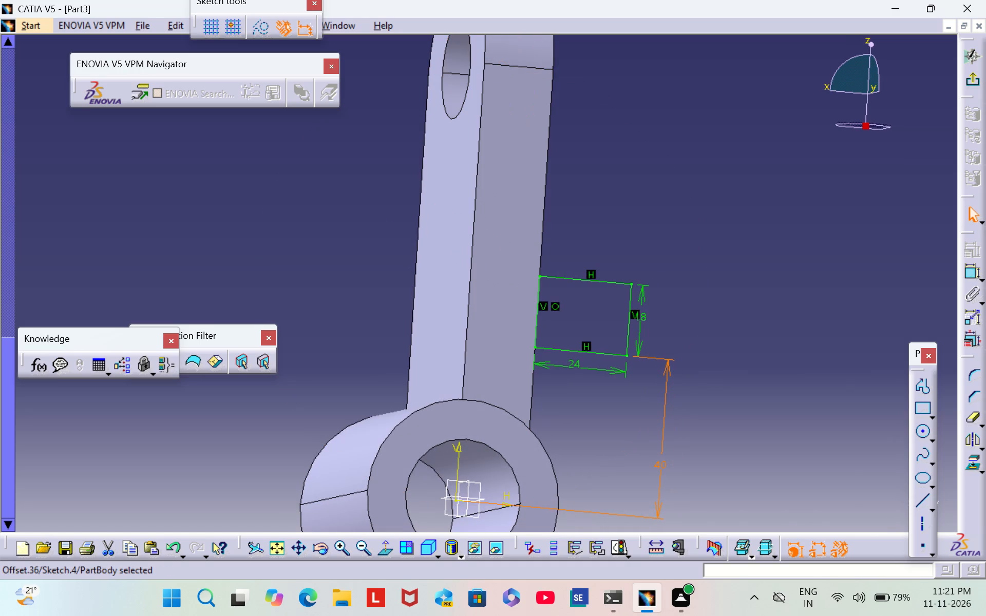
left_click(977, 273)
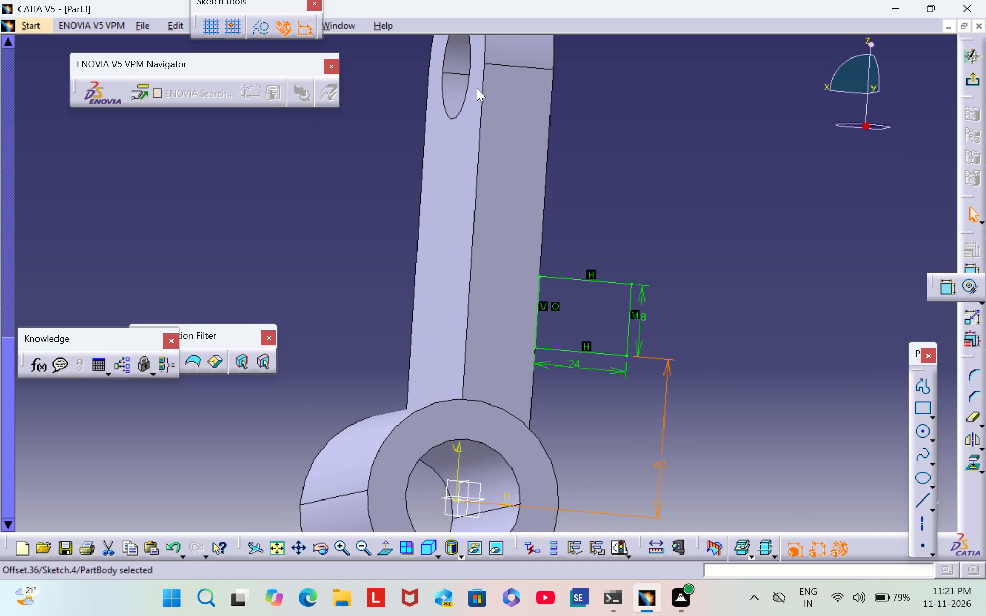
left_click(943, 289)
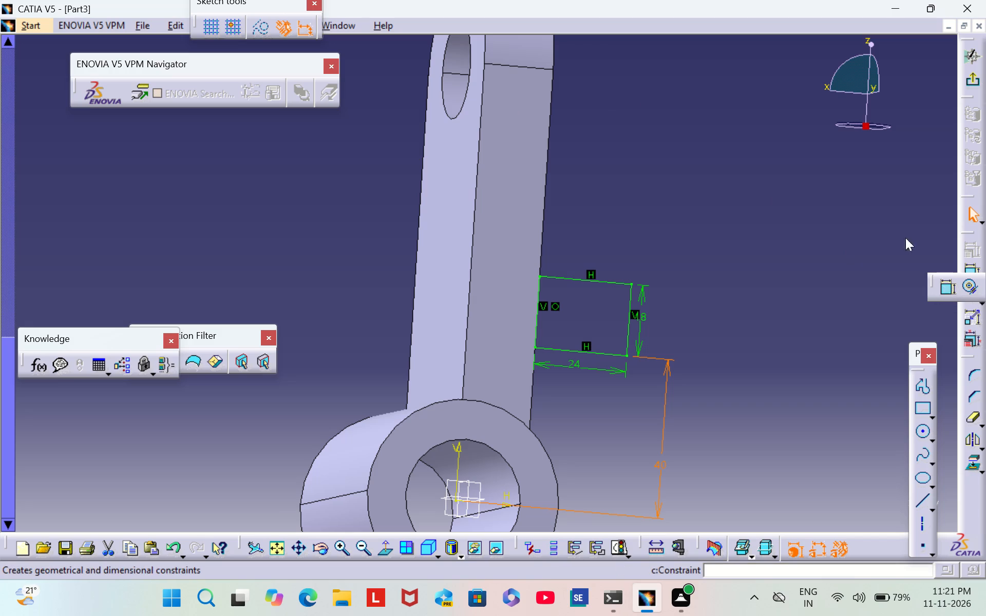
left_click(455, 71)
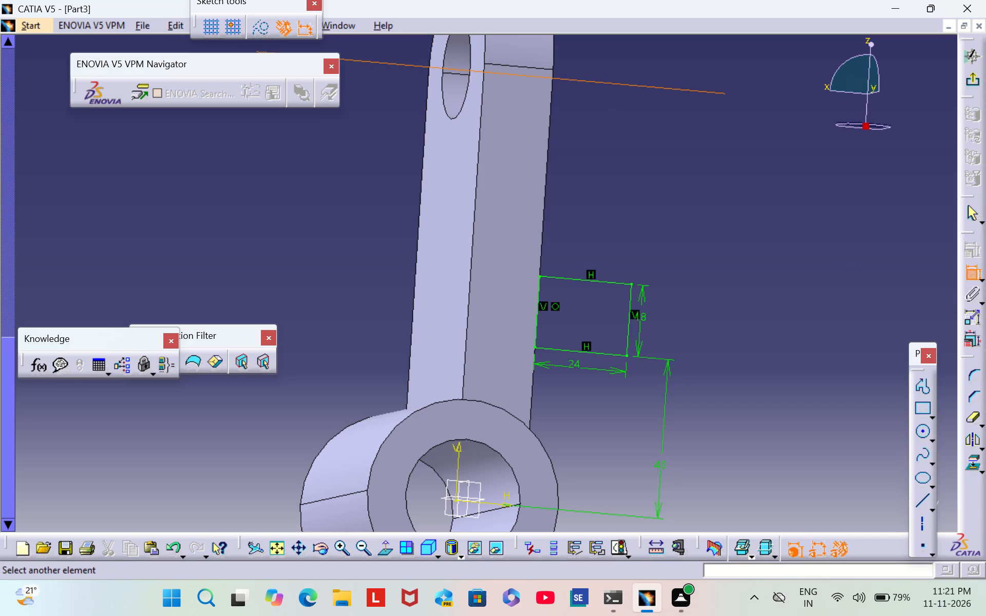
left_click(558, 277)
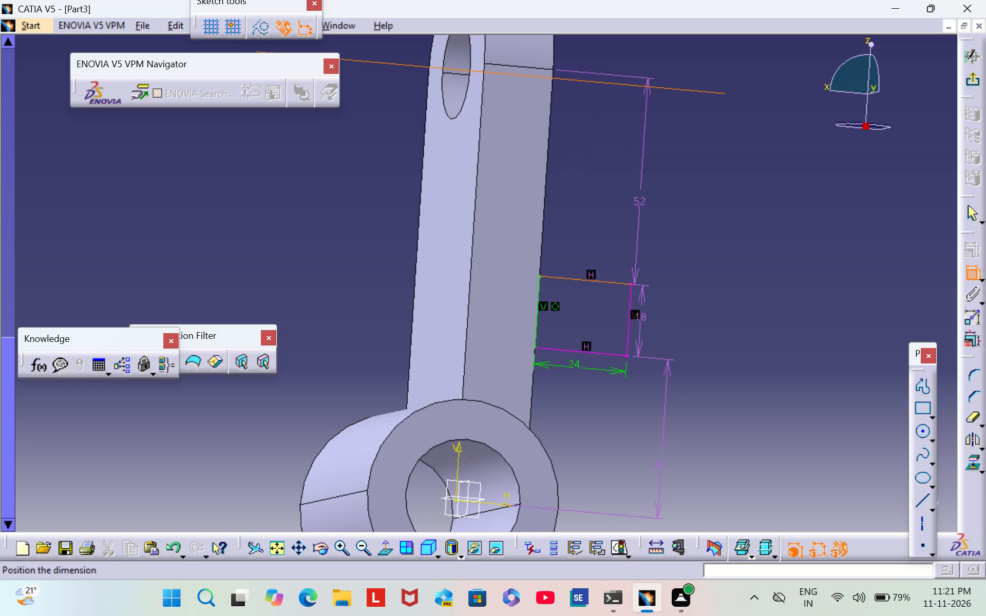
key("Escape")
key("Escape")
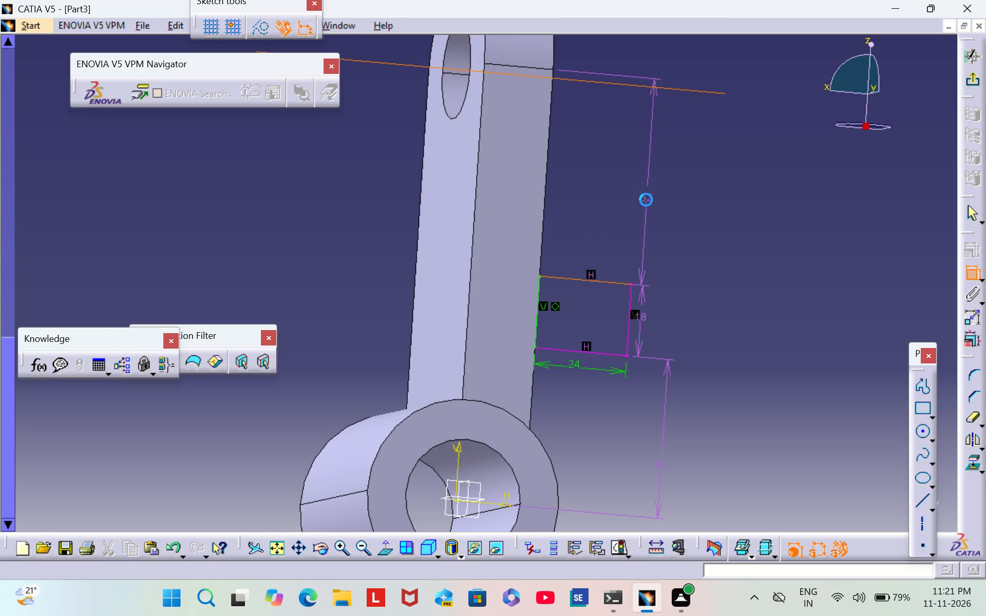
Delete the 40 mm distance constraint between the rectangle's lower side and the horizontal axis.
right_click(660, 464)
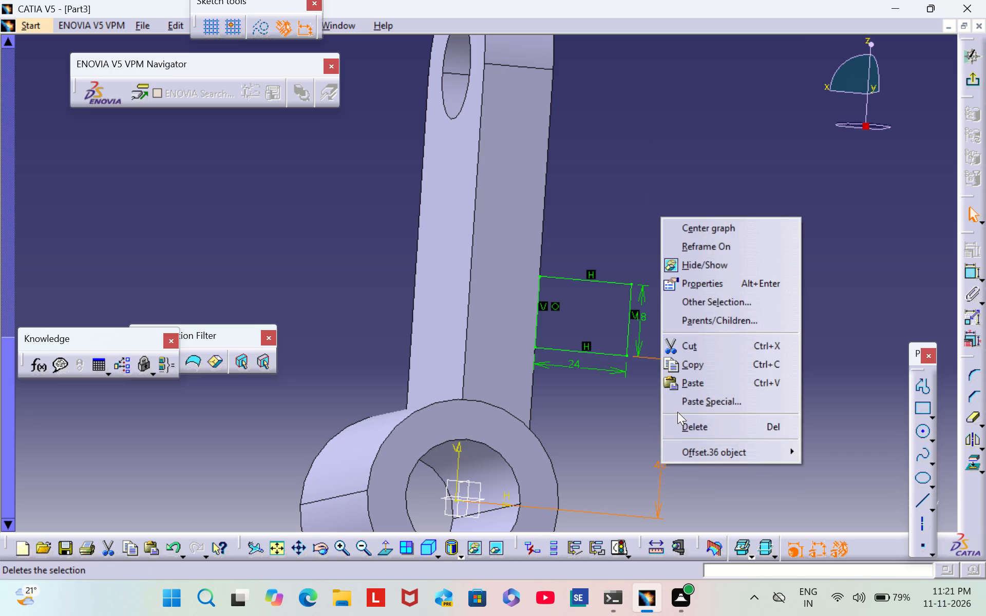
left_click(682, 425)
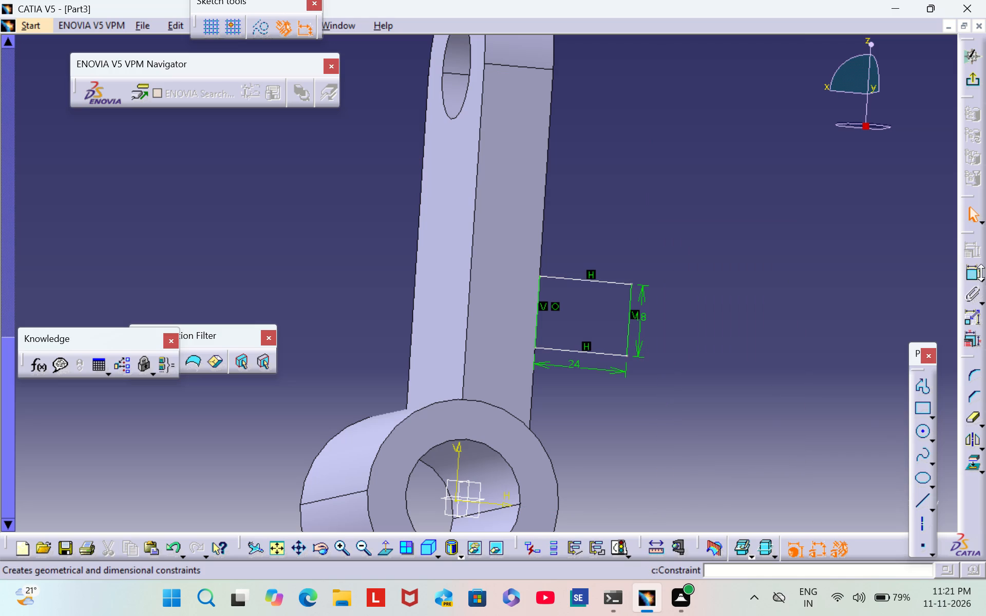
Dimension the rectangle's upper side from the plate hole's axis, set the distance to 48 mm, and exit the sketch.
left_click_drag(971, 271, 976, 271)
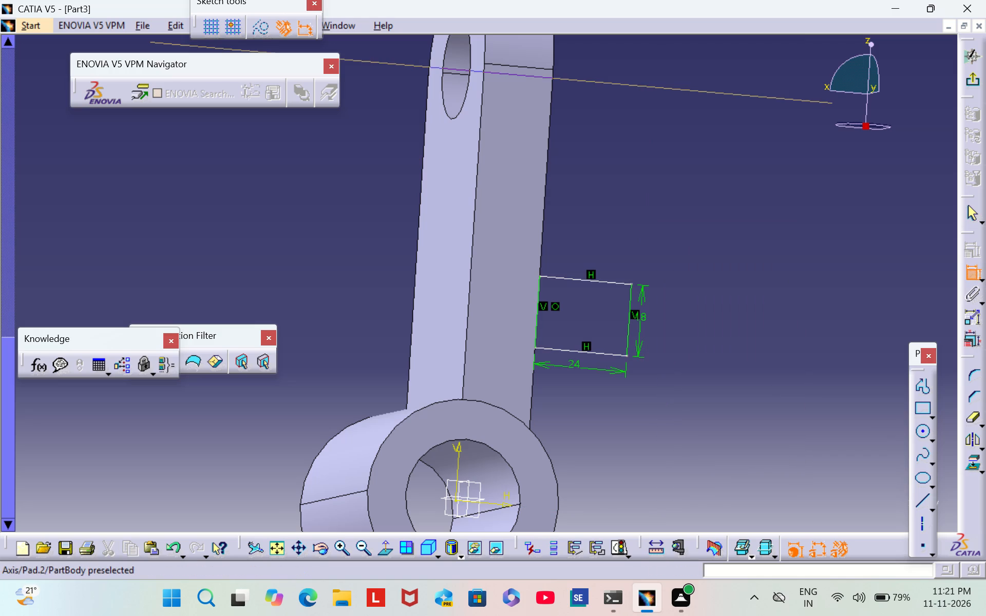
left_click(452, 66)
left_click(575, 280)
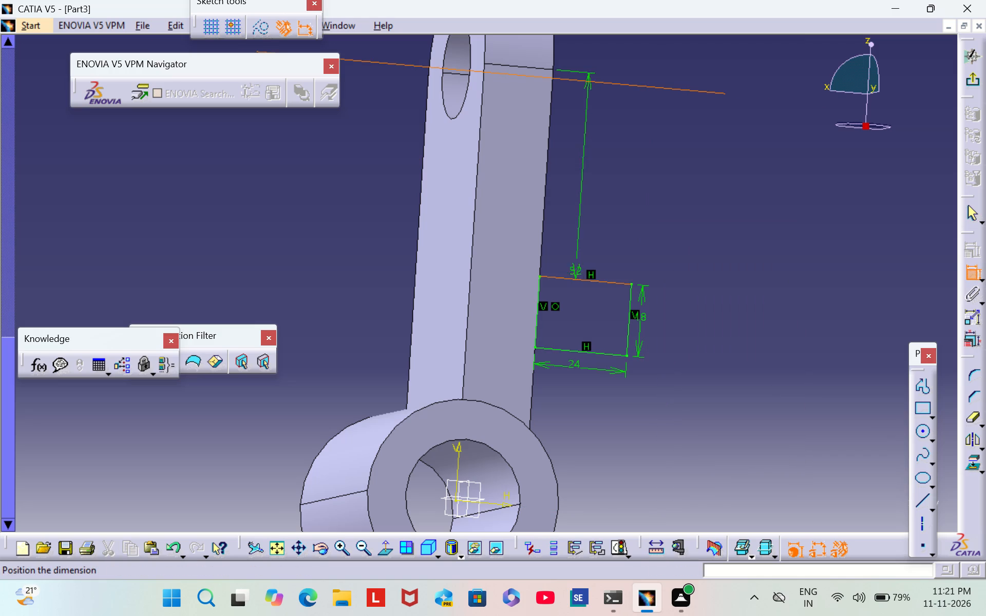
left_click(635, 195)
double_click(634, 189)
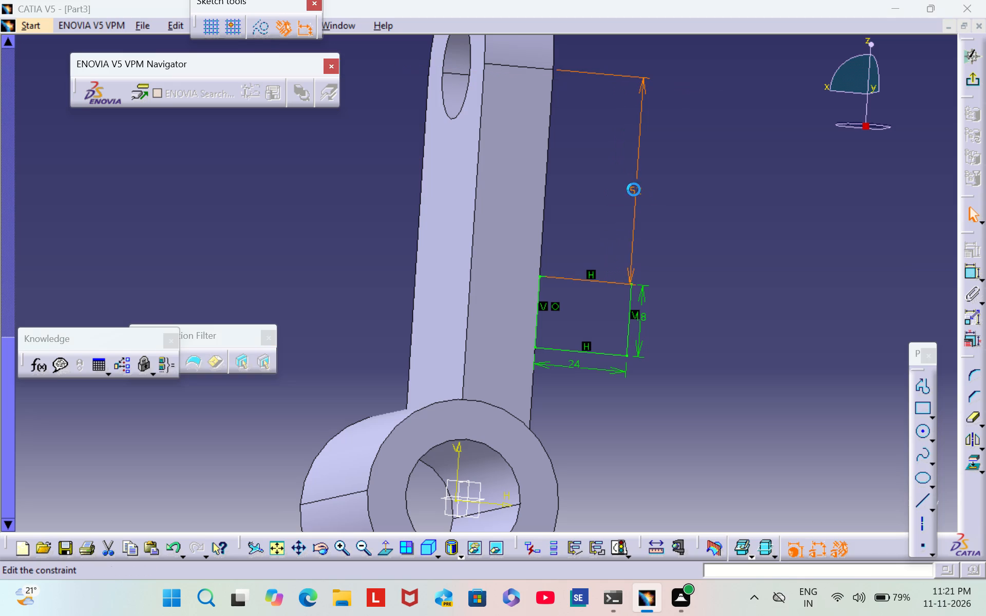
key("BackSpace")
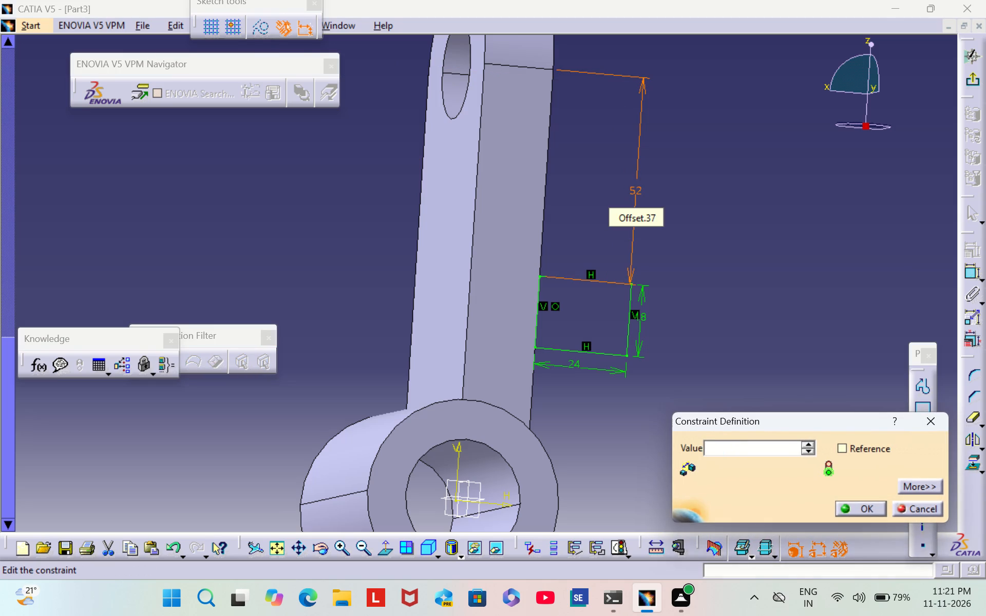
type("48")
key("Return")
left_click(679, 189)
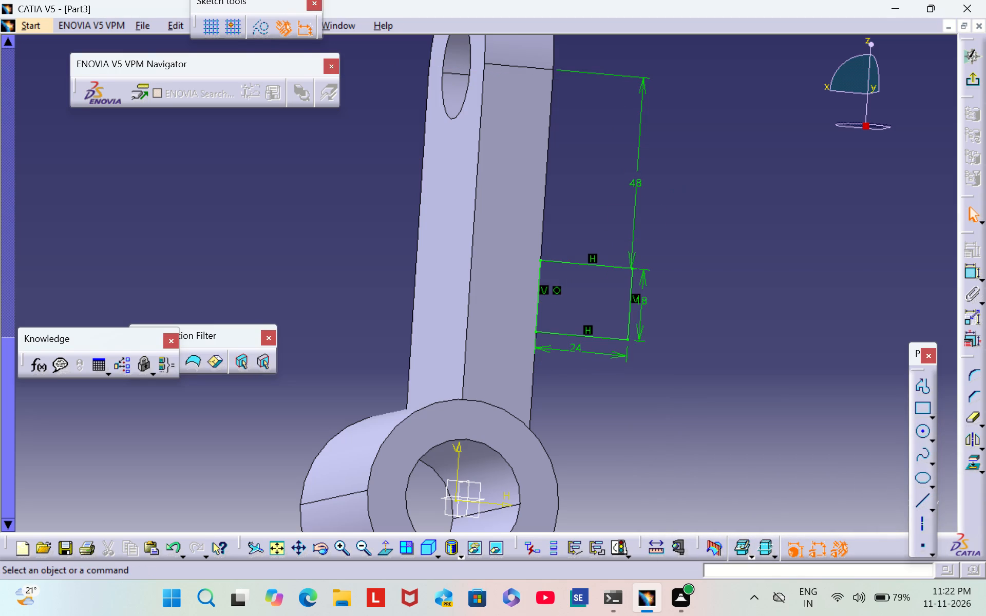
left_click(967, 76)
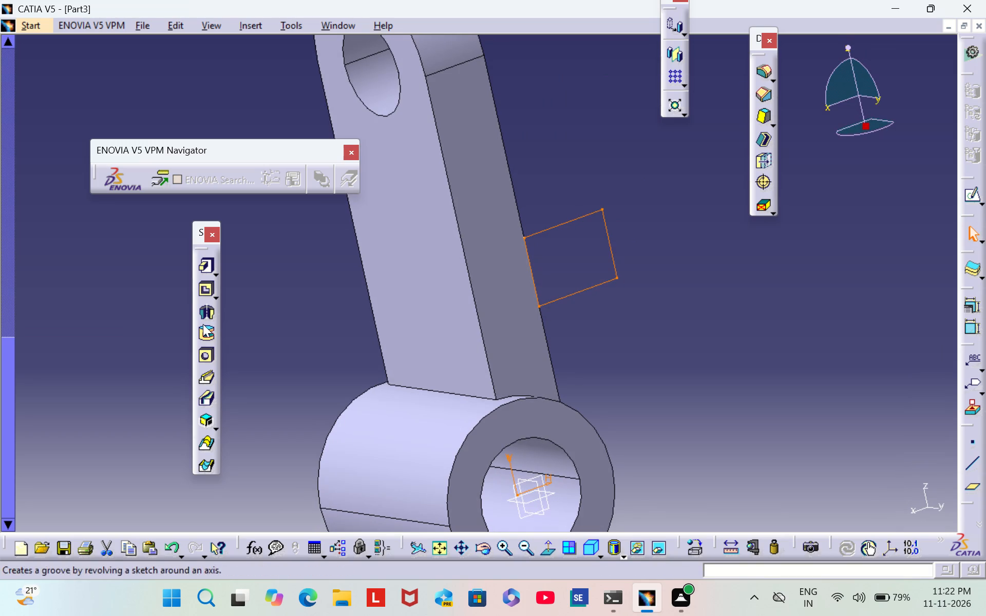
Pad the 24 by 18 mm rectangle 50 mm in the reversed direction, across the plate's width.
left_click(208, 266)
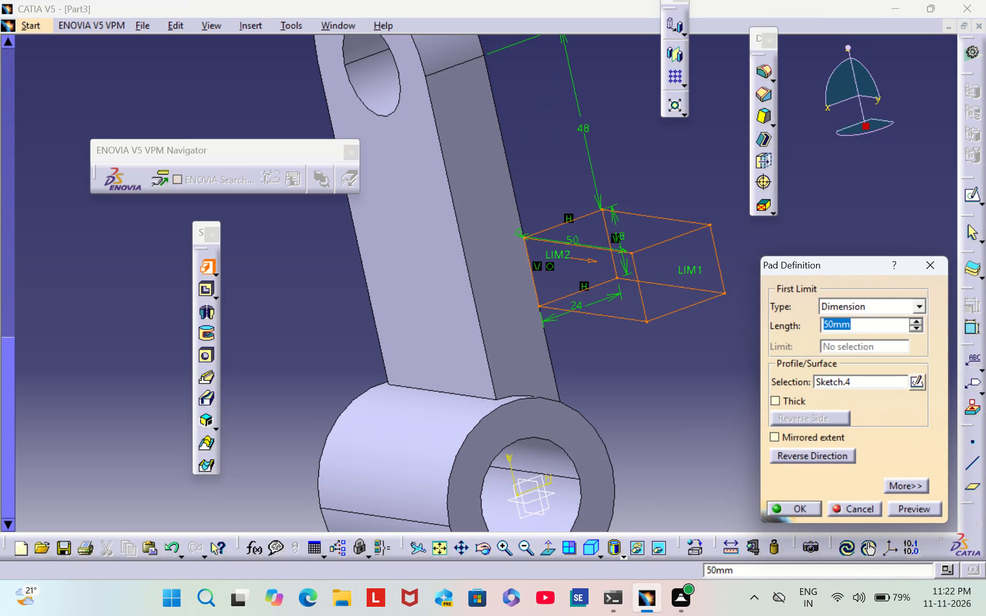
left_click(803, 457)
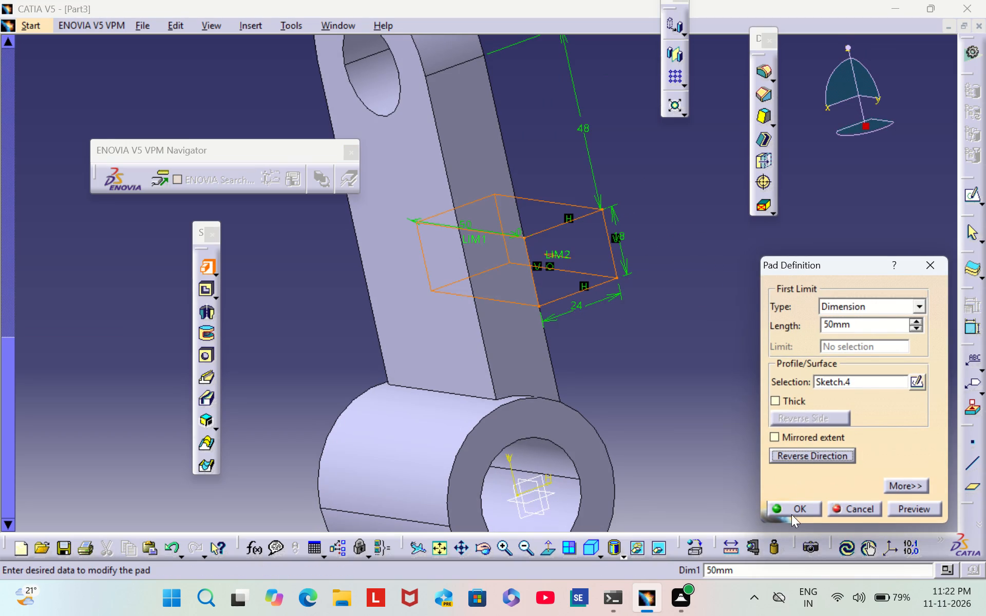
left_click(795, 507)
left_click(695, 343)
Create a reference plane offset 30 mm from the zx plane in the reversed direction, into the cylinder's length.
scroll(301, 278, "down", 1)
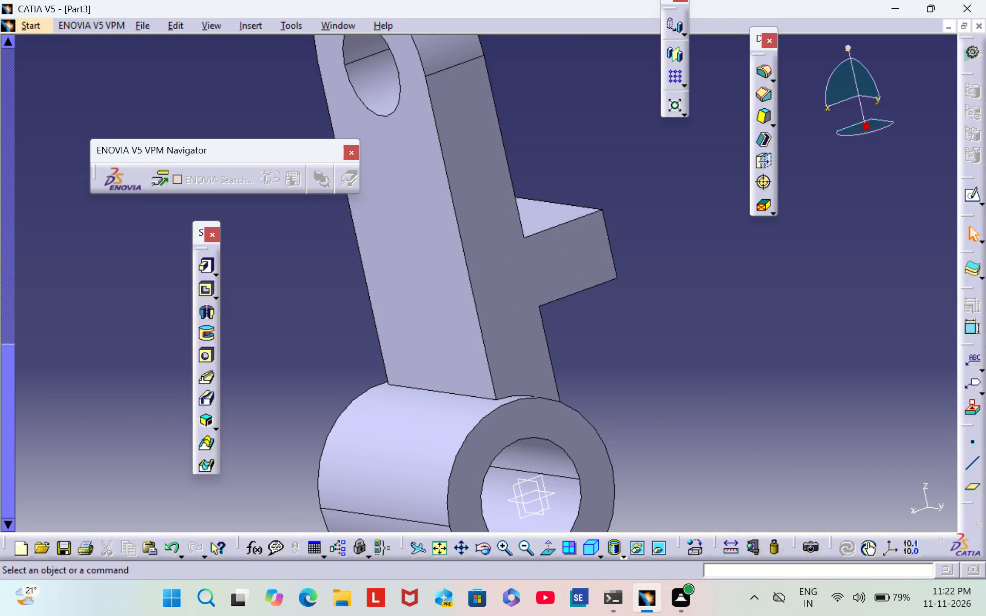
middle_click_drag(301, 275, 445, 312)
right_click_drag(301, 275, 445, 312)
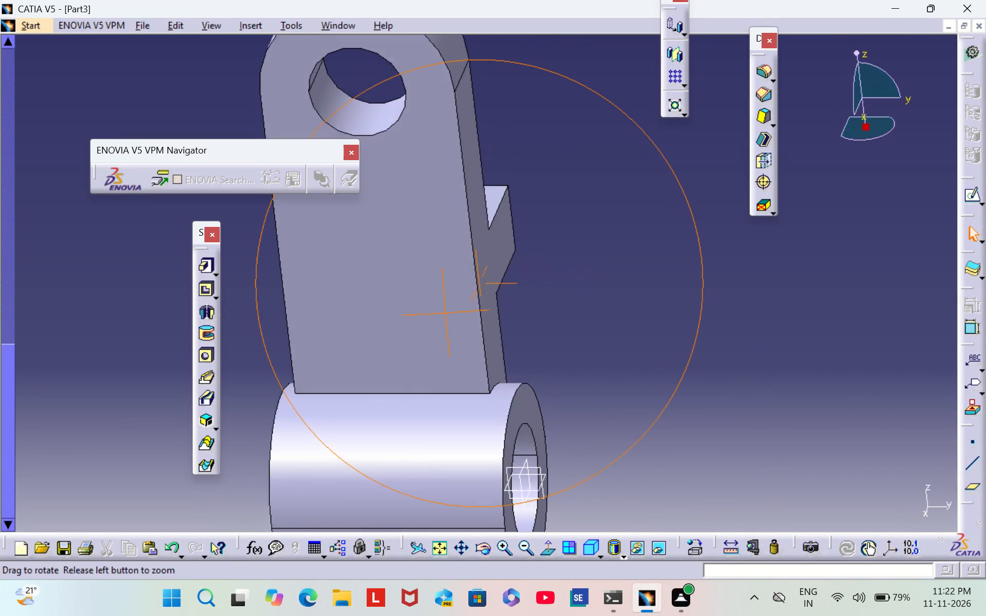
right_click_drag(445, 312, 468, 302)
middle_click_drag(445, 312, 468, 302)
middle_click_drag(607, 325, 701, 297)
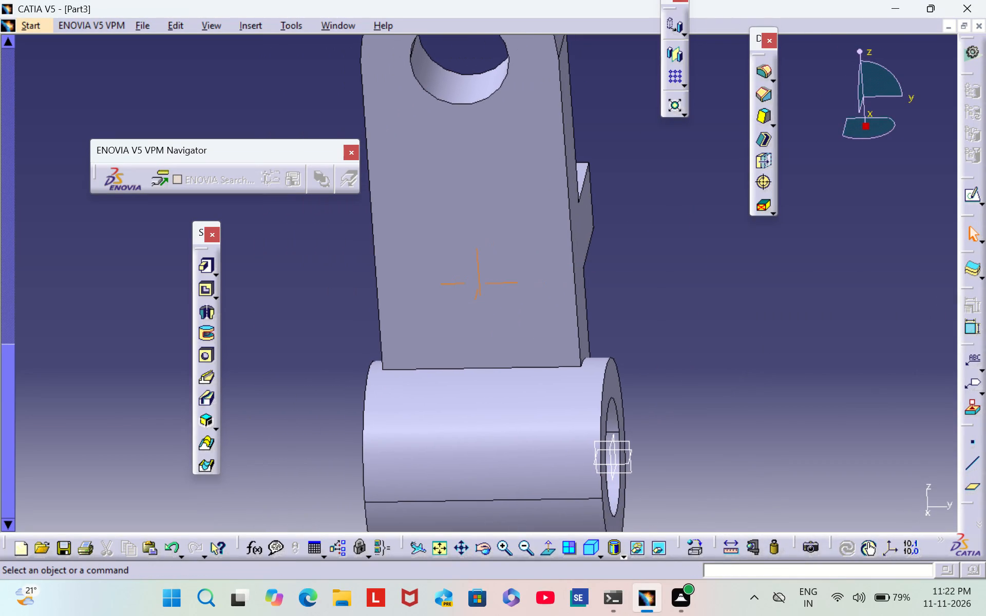
scroll(707, 296, "down", 2)
middle_click_drag(707, 291, 756, 256)
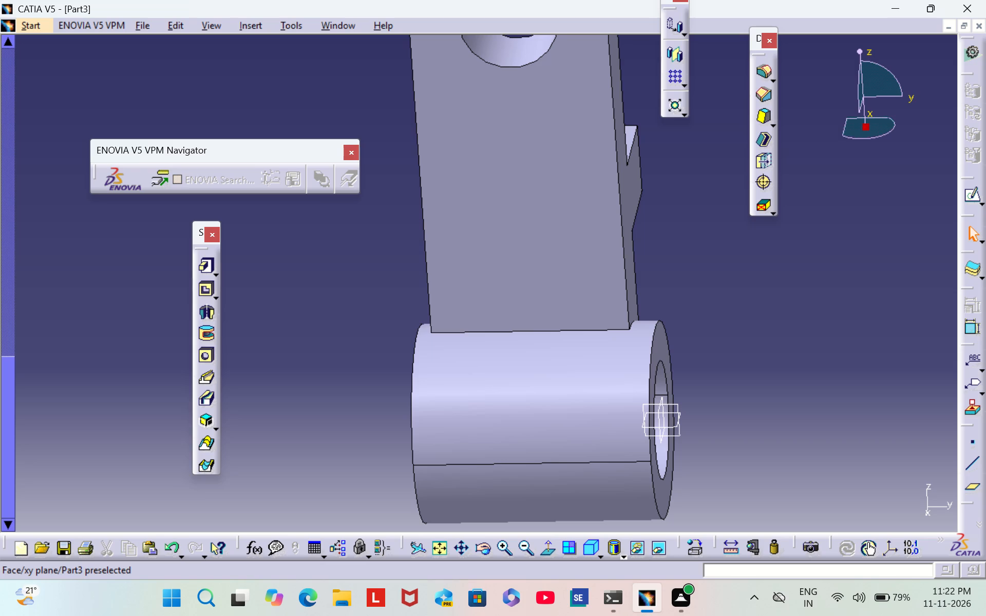
left_click(660, 406)
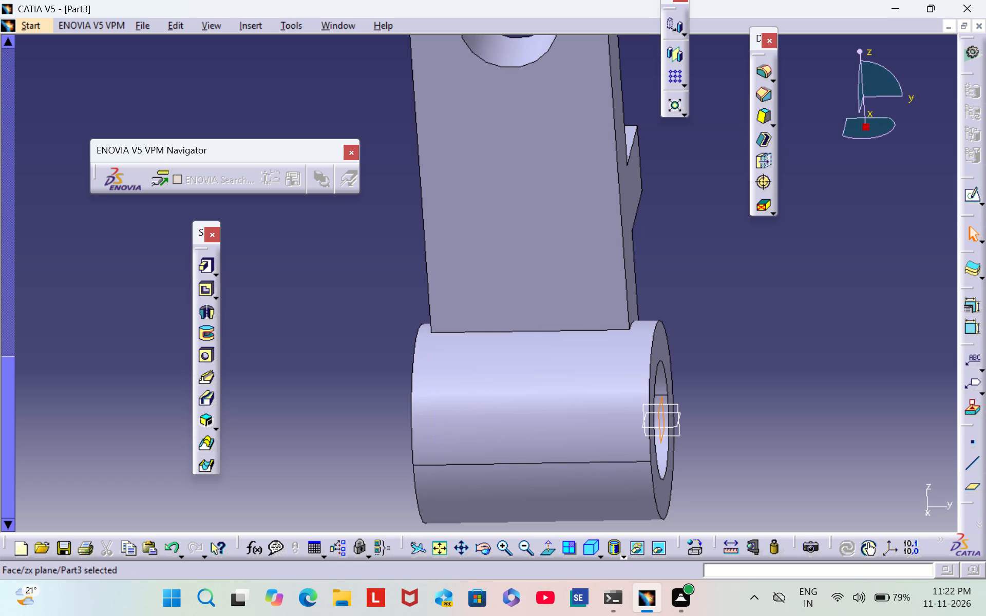
left_click(969, 489)
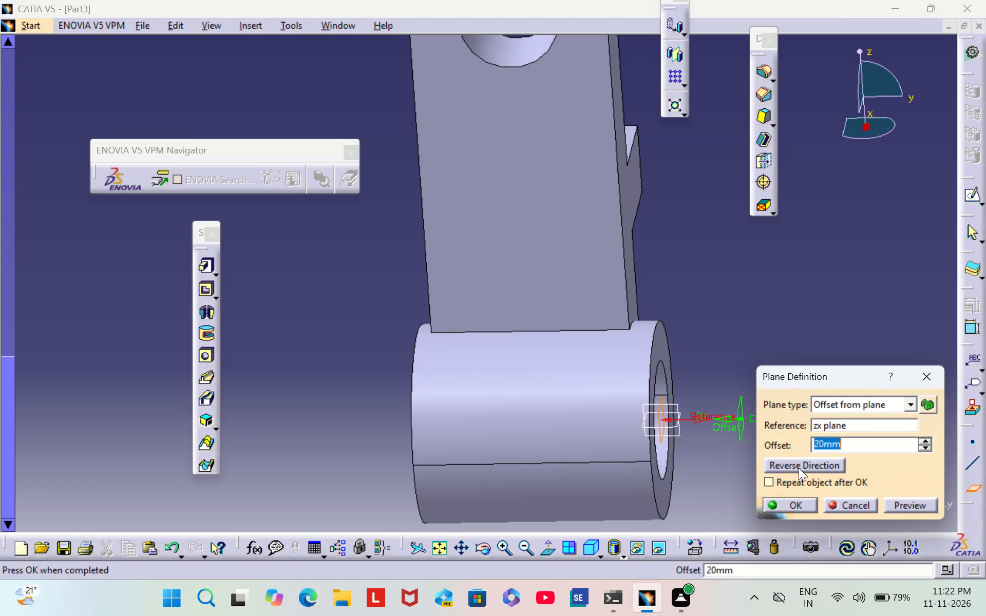
left_click(799, 467)
left_click(847, 446)
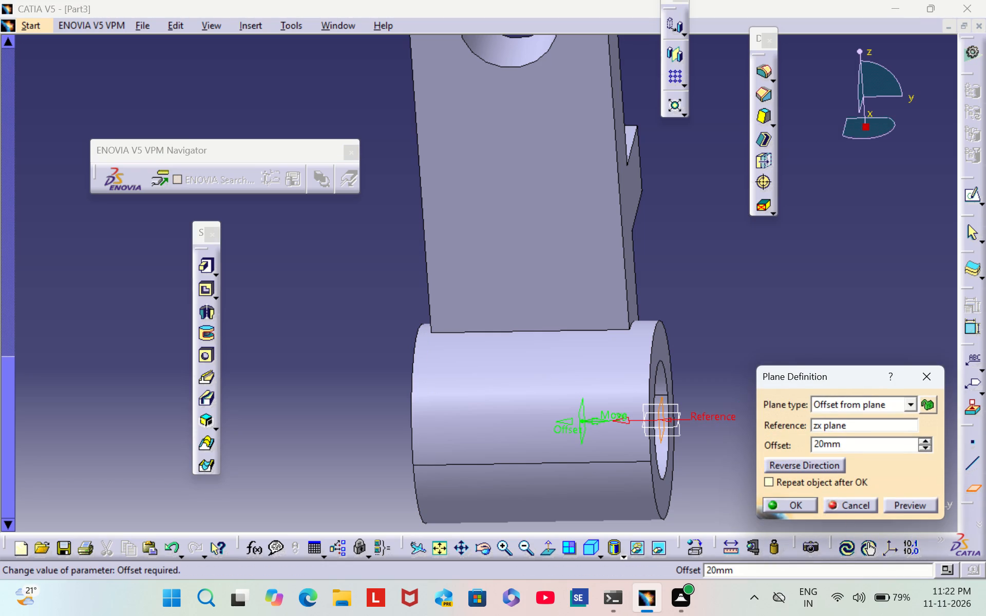
key("BackSpace")
key("BackSpace")
key("BackSpace")
key("BackSpace")
key("BackSpace")
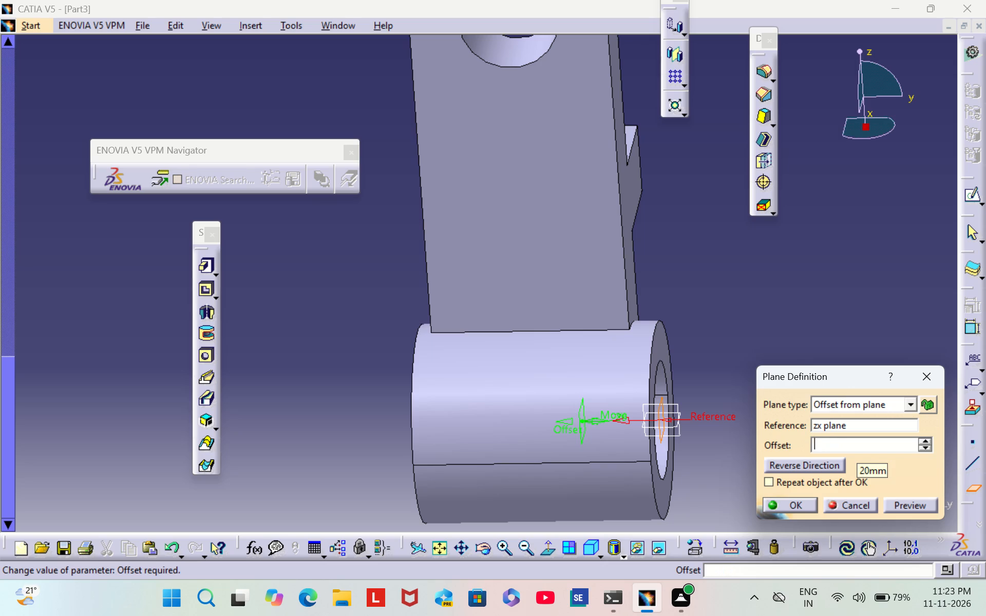
type("30")
left_click(795, 506)
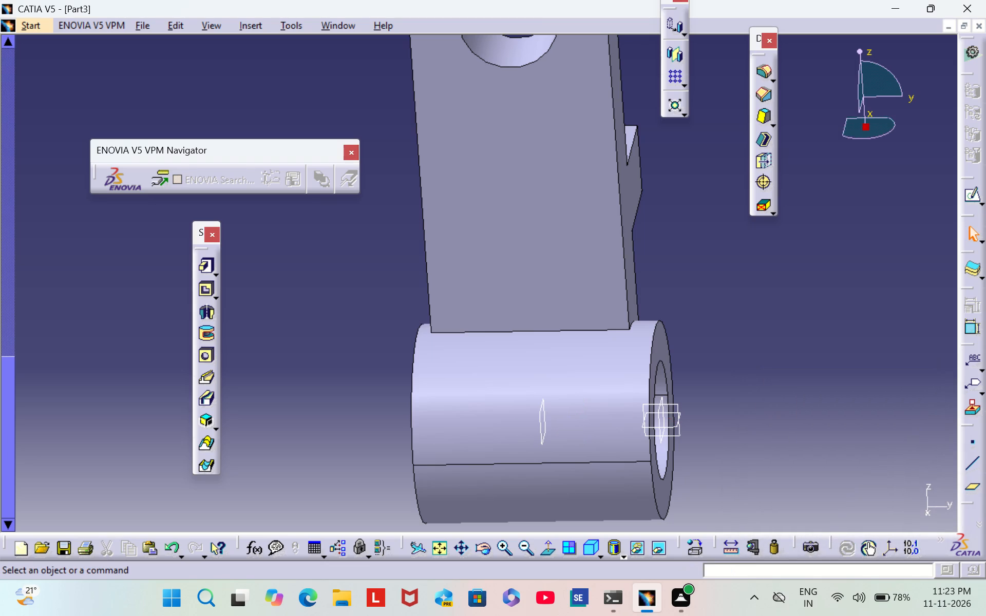
Open a sketch on the reference plane offset 30 mm into the cylinder's length, with the whole side profile in view.
left_click(542, 425)
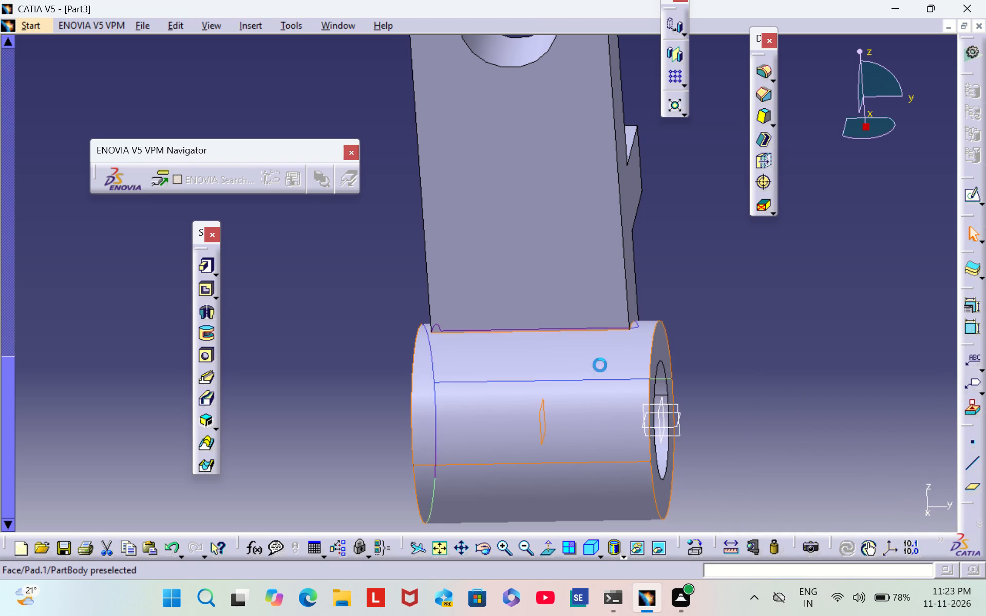
left_click(971, 196)
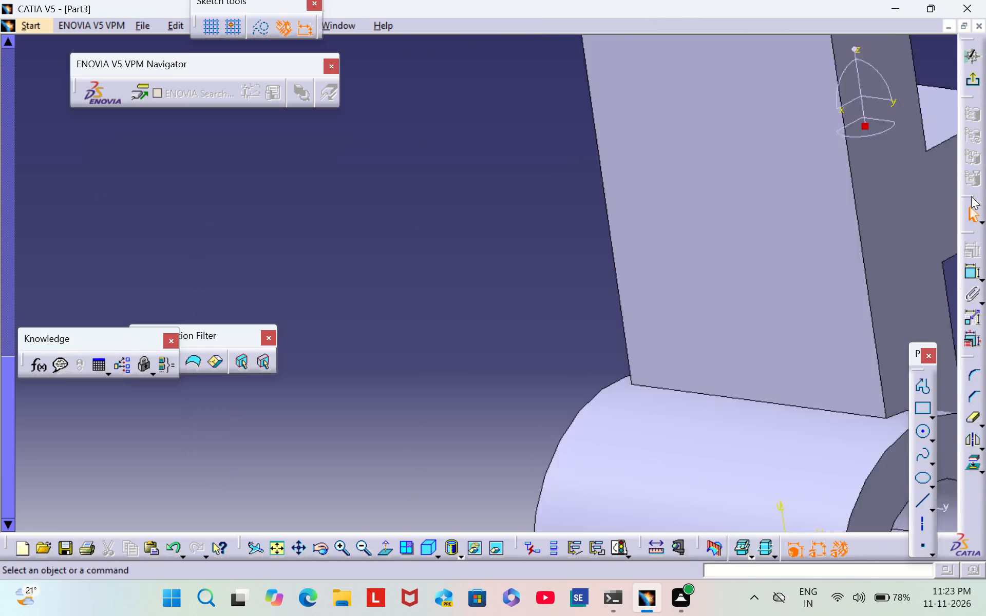
left_click(279, 552)
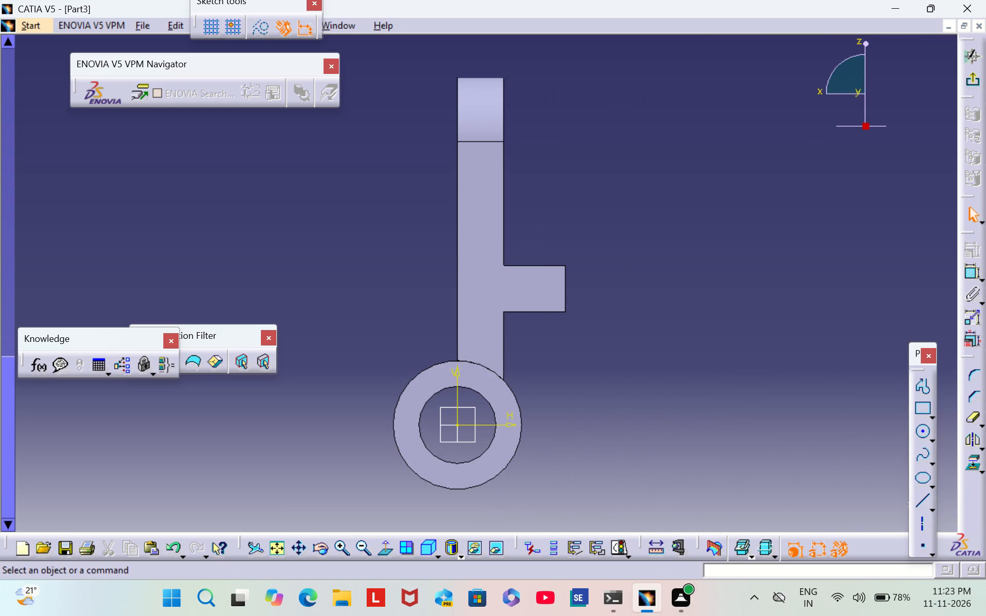
left_click(337, 551)
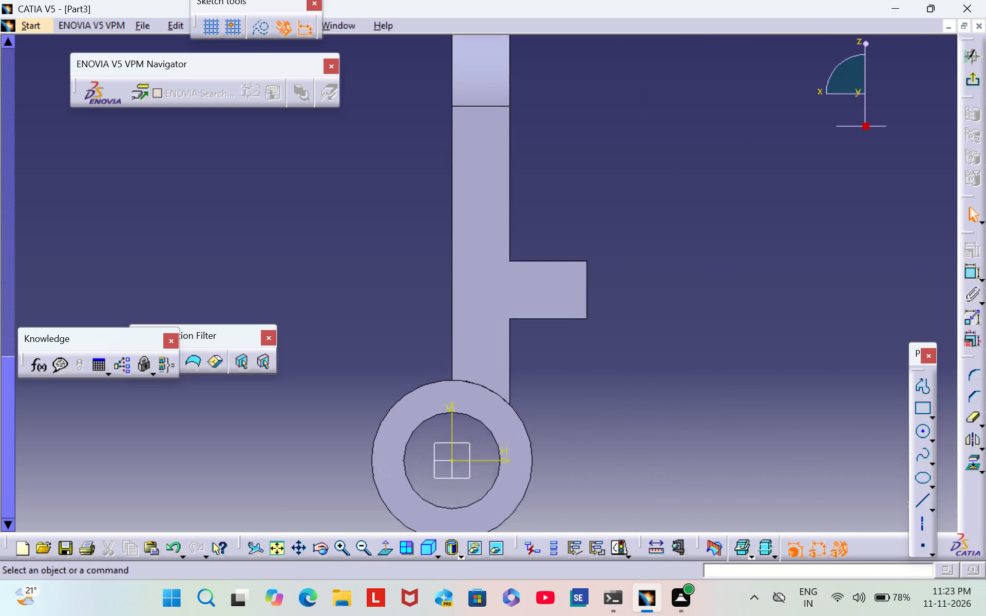
middle_click_drag(325, 424, 373, 395)
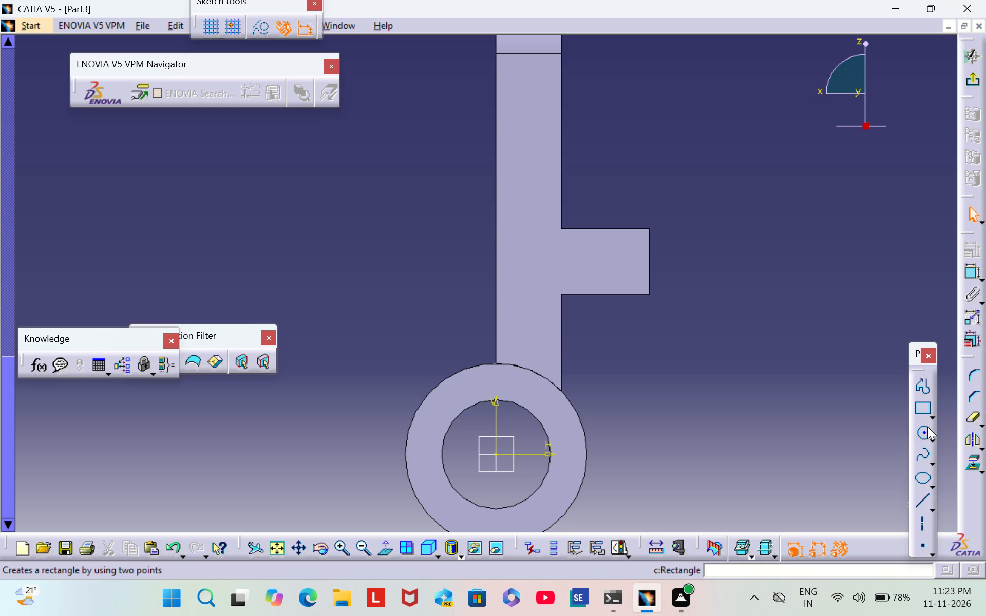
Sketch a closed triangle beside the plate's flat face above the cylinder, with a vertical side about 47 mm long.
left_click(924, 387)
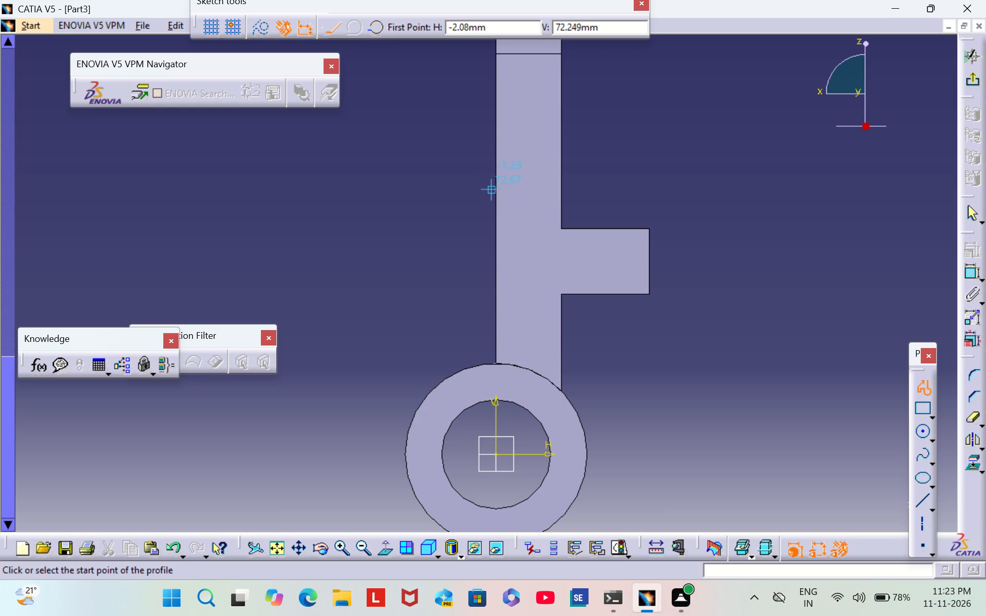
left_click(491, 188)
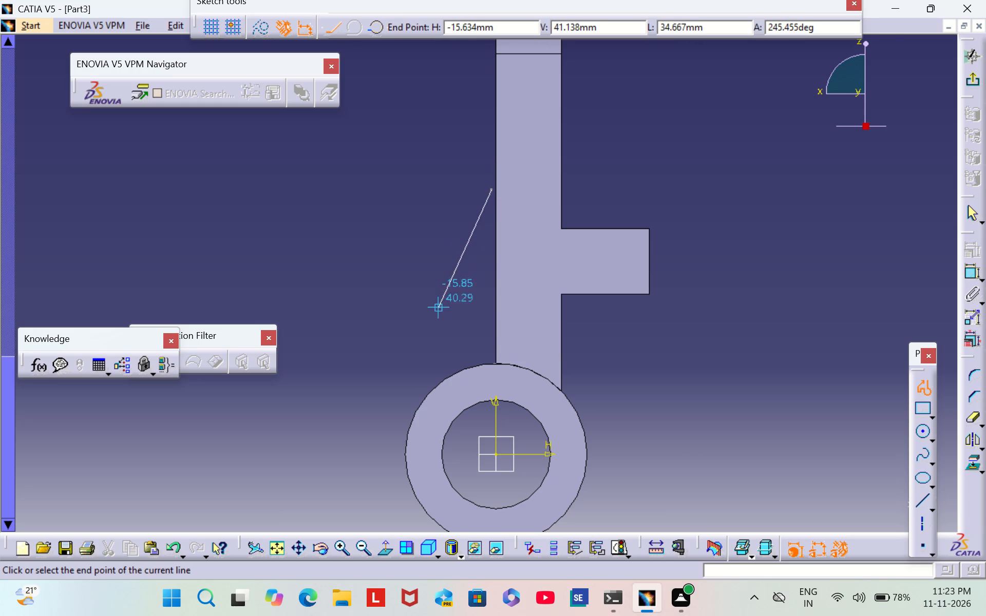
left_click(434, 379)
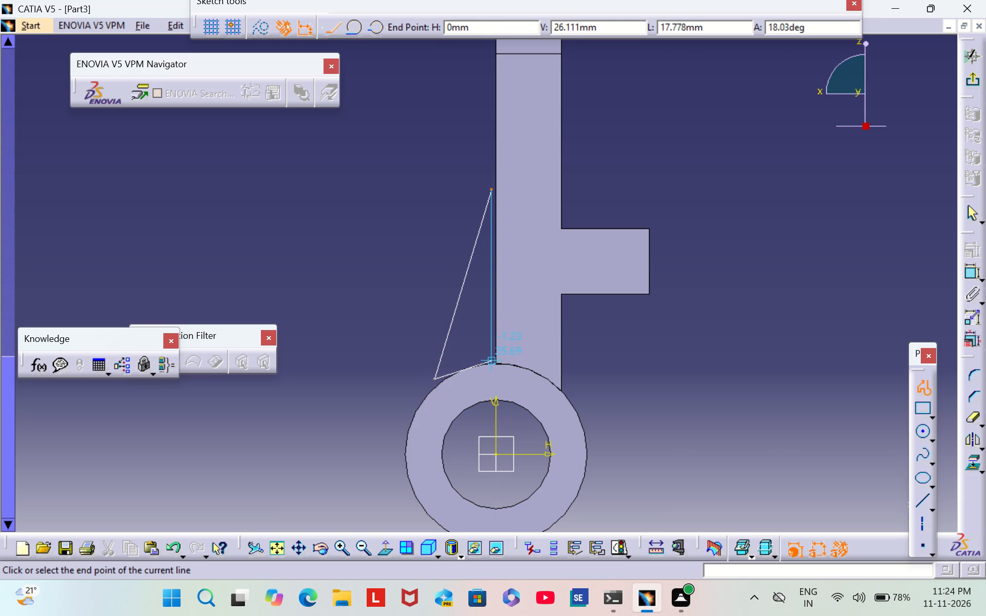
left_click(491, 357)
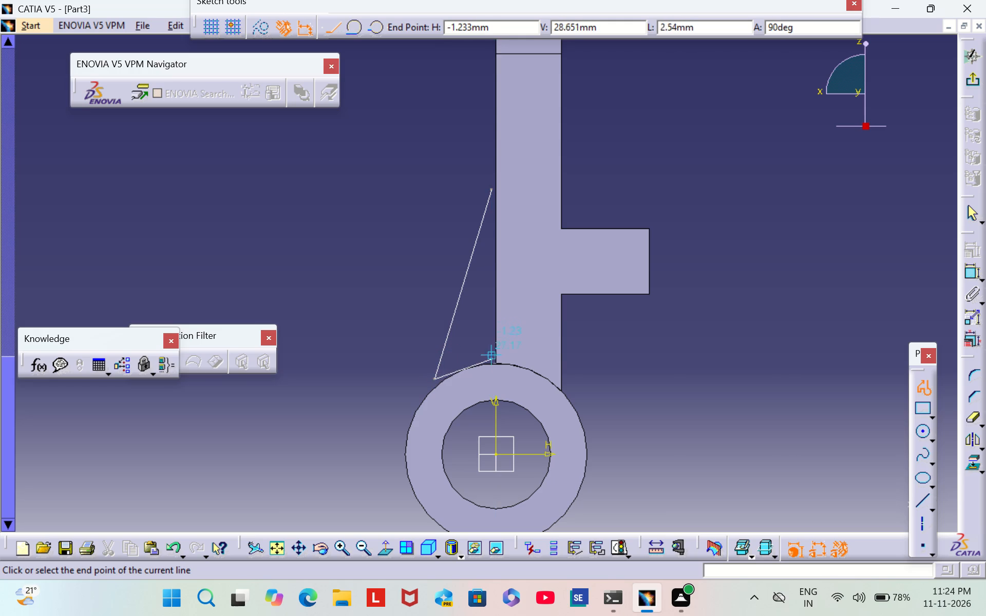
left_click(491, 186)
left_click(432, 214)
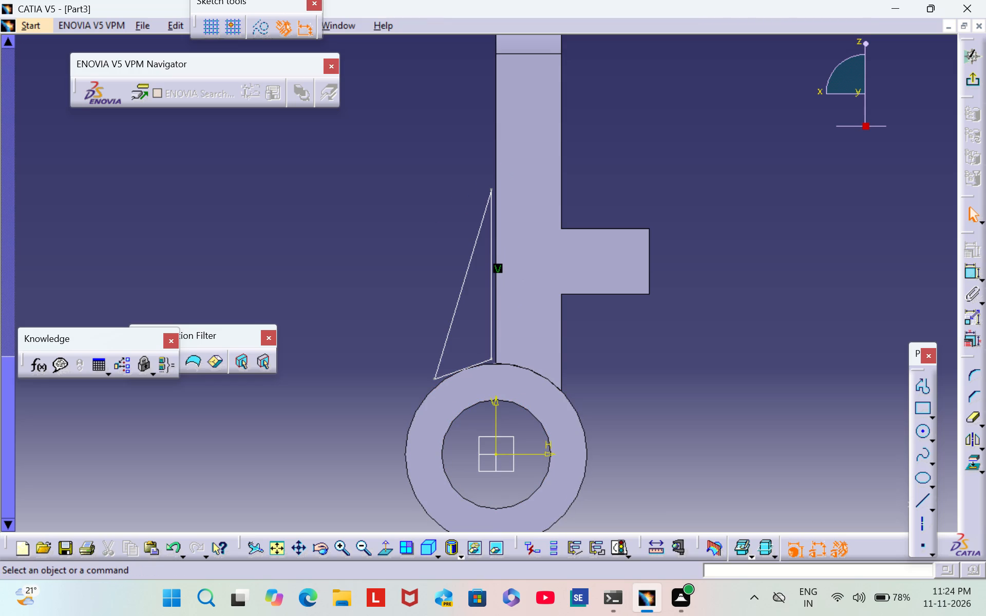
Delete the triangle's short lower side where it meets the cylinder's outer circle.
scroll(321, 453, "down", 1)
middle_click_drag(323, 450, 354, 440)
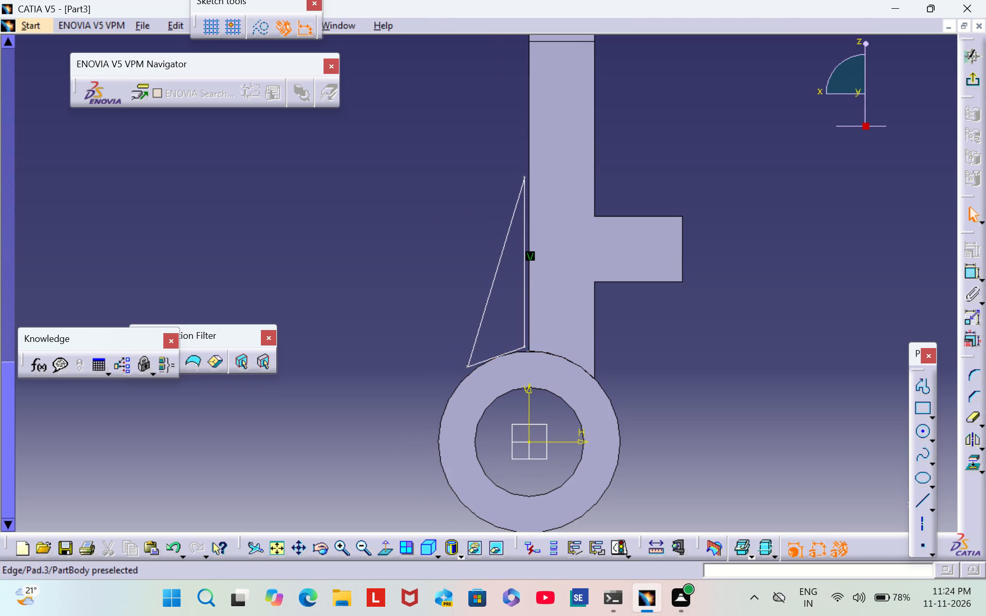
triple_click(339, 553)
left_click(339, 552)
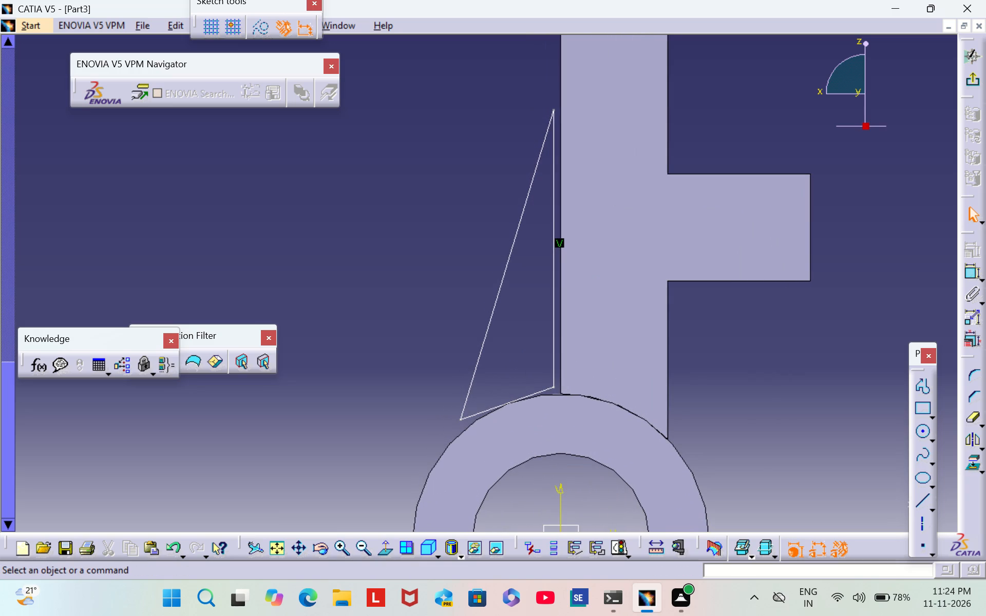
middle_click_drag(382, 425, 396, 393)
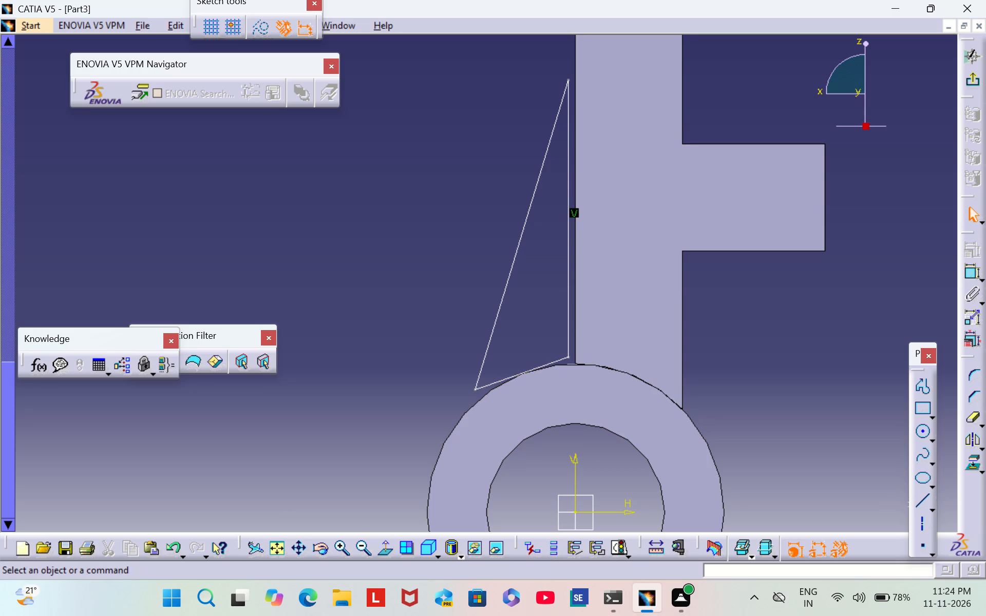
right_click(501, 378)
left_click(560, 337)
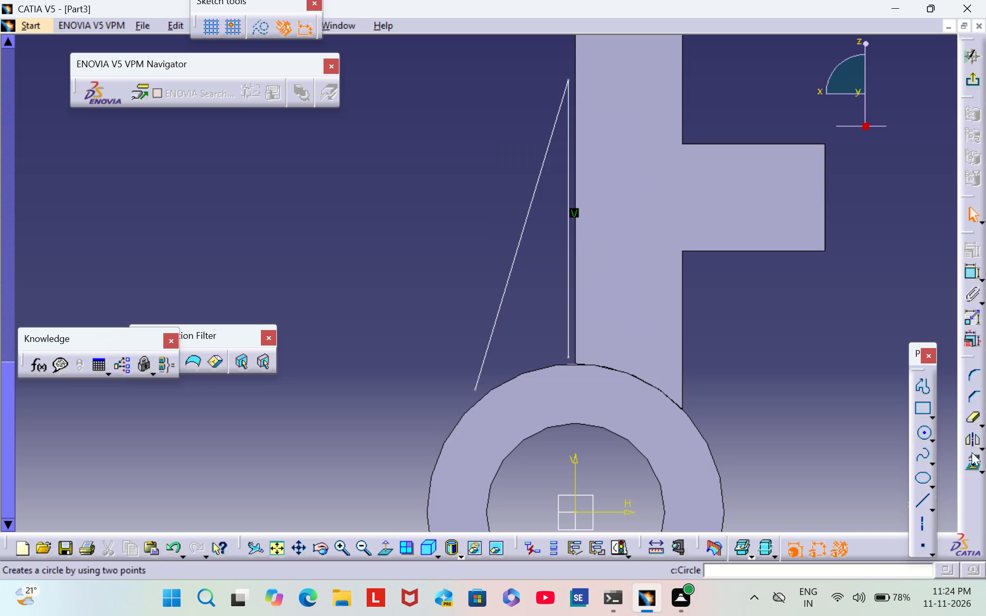
Project the cylinder's outer circular edge into the sketch.
left_click_drag(973, 463, 980, 464)
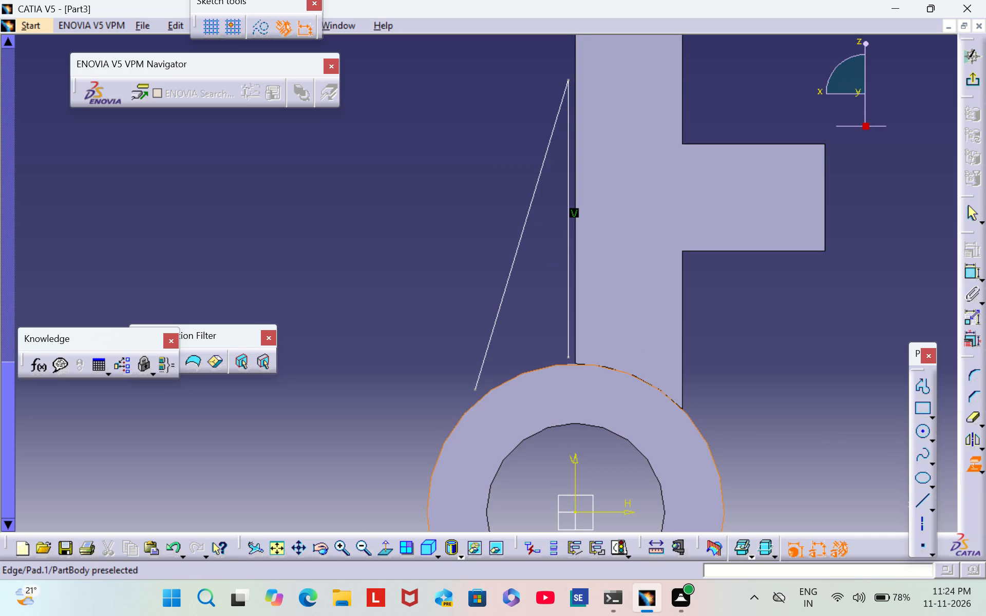
left_click(521, 372)
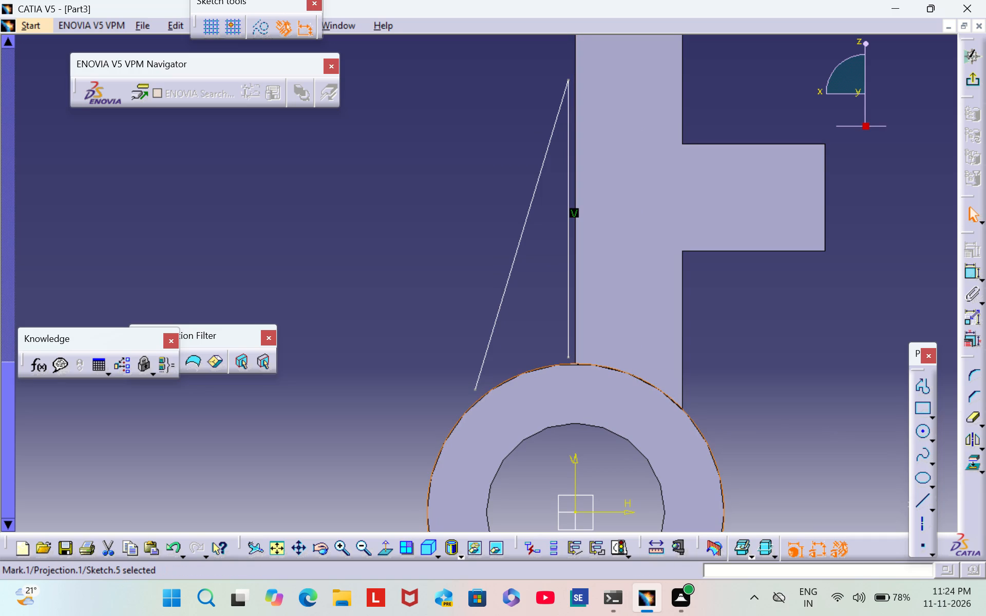
left_click(778, 378)
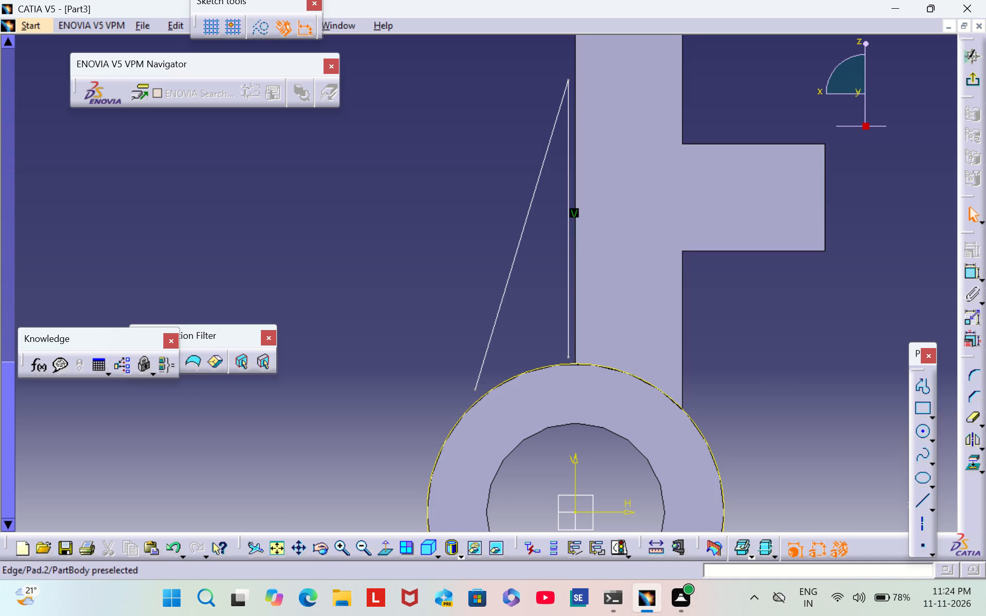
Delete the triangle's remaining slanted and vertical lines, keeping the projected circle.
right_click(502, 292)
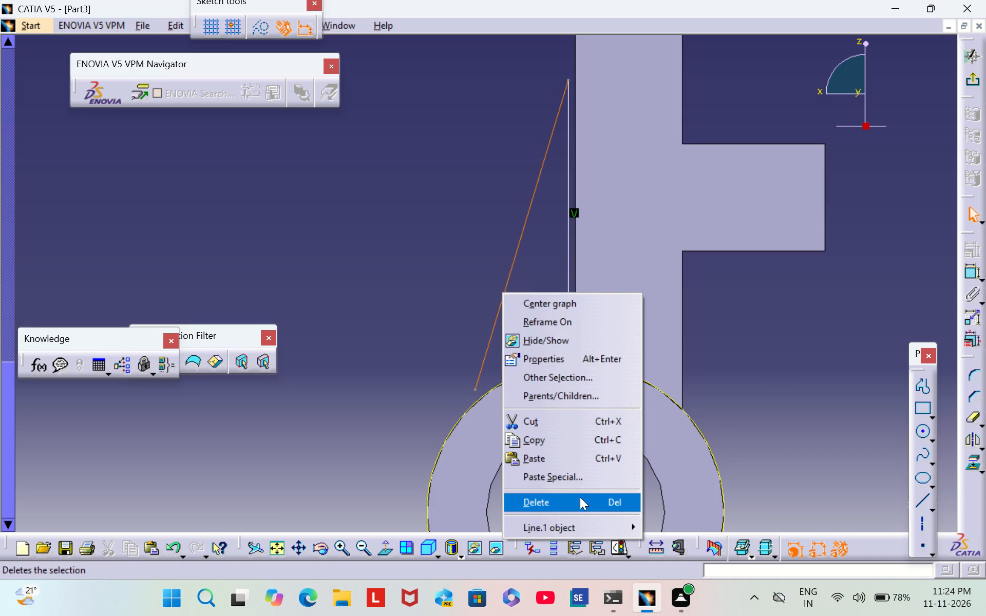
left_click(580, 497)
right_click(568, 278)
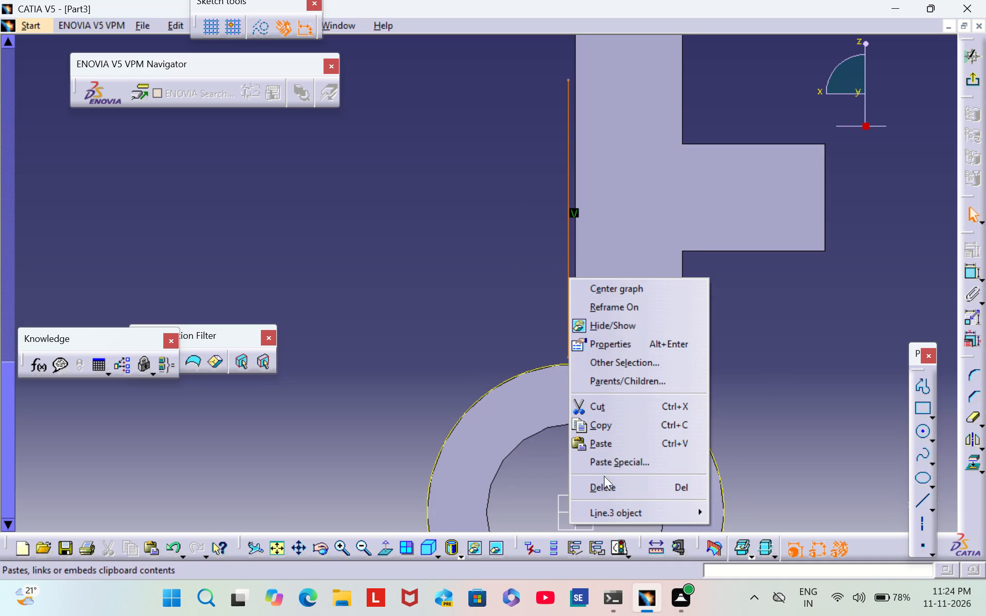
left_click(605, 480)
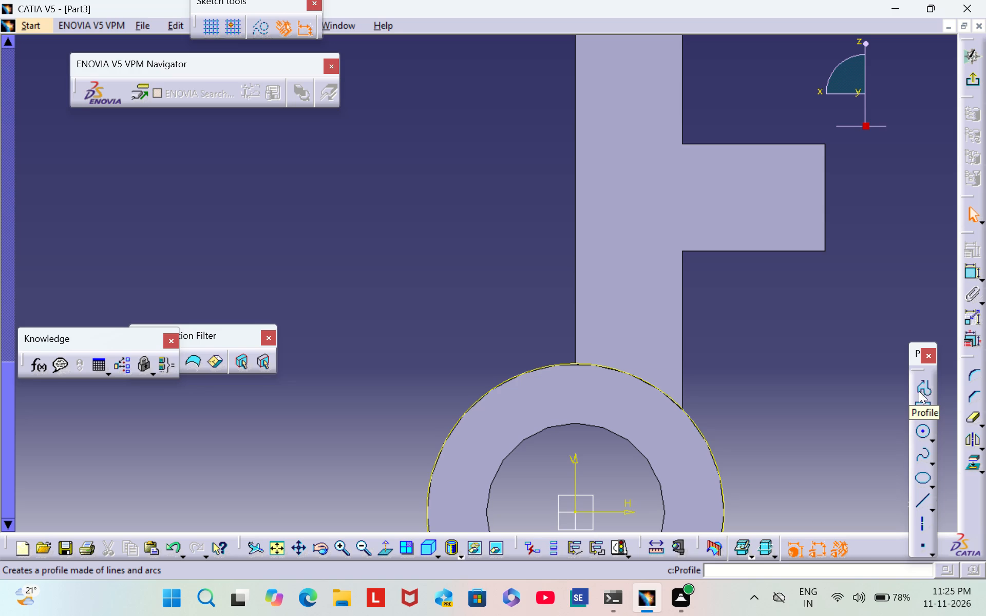
Sketch a slanted line about 36 mm long from just beside the plate's flat face down onto the projected circle.
left_click(922, 383)
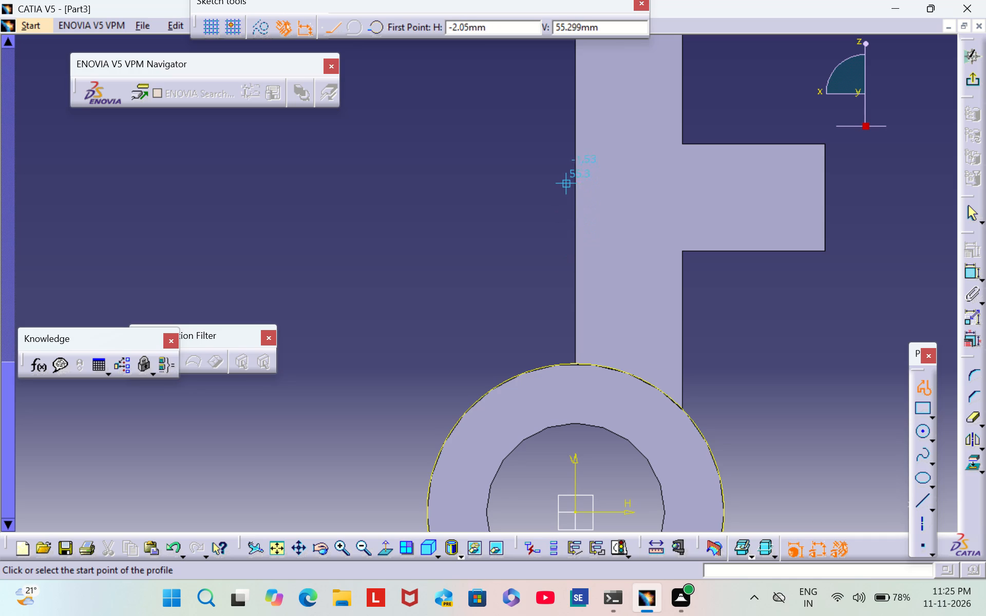
left_click(557, 185)
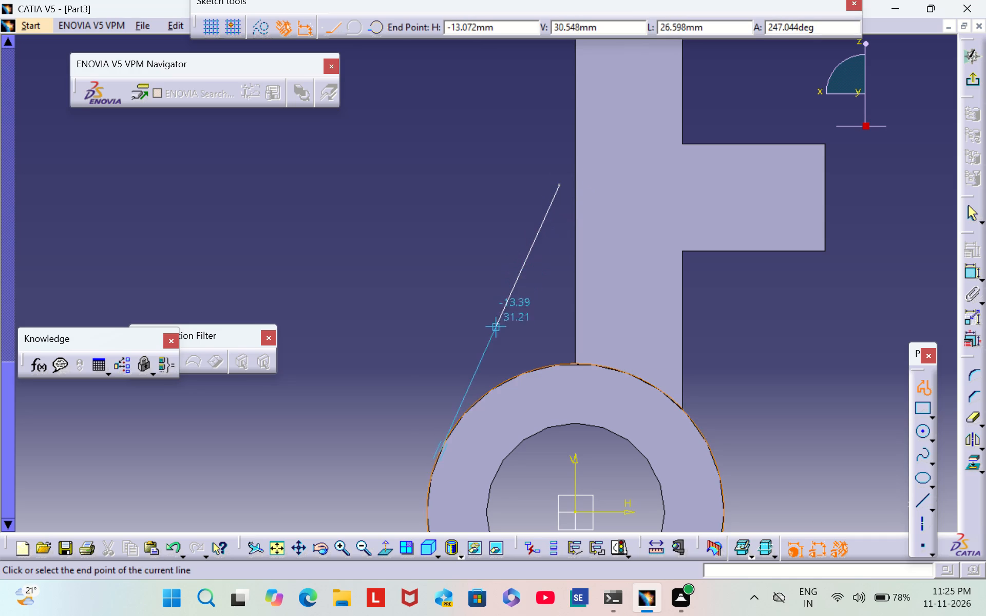
left_click(491, 387)
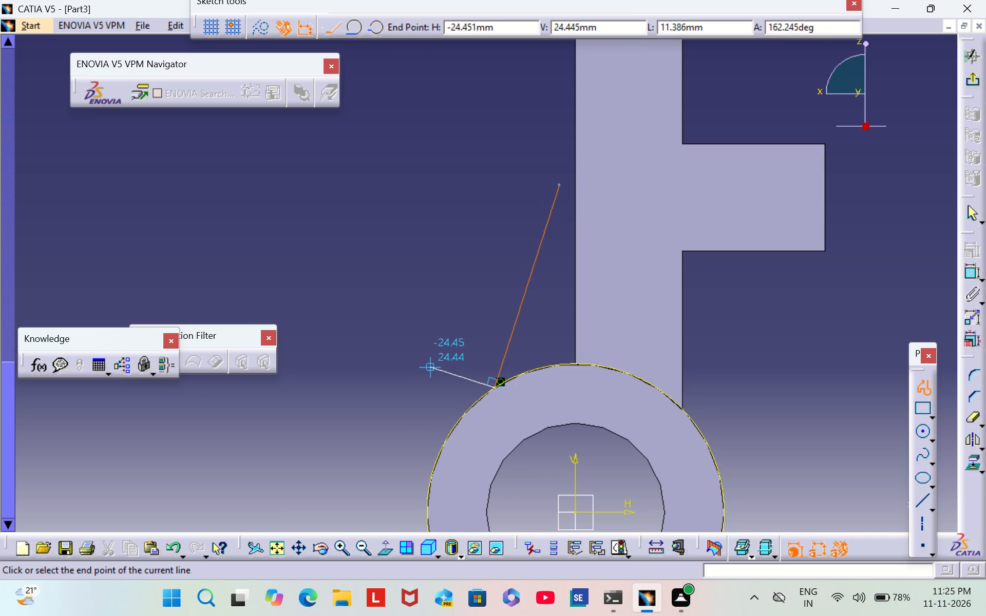
key("Escape")
key("Escape")
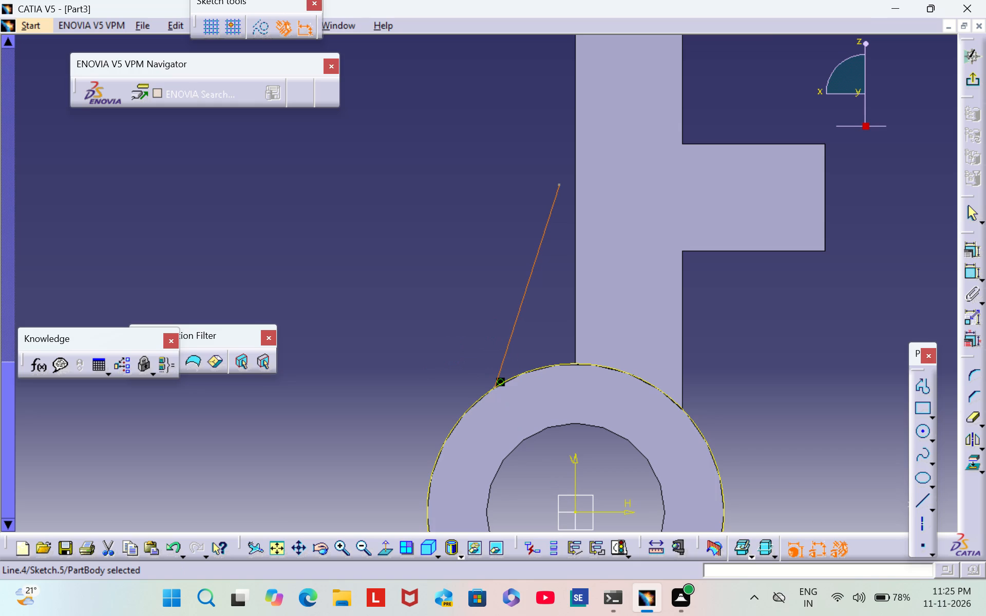
left_click(785, 364)
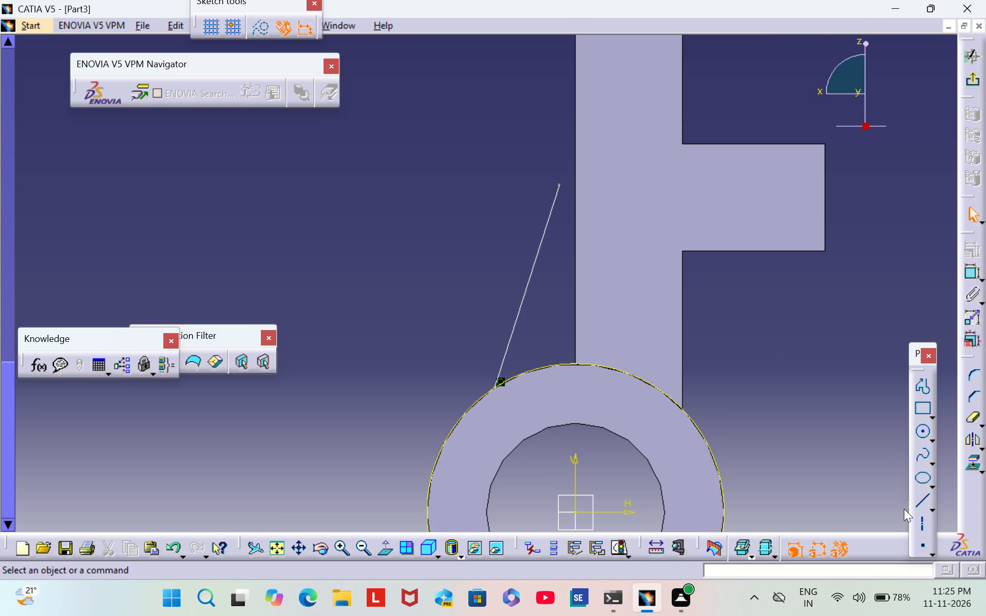
Sketch a vertical line about 30 mm long from the slanted line's upper end down to the projected circle.
left_click(921, 499)
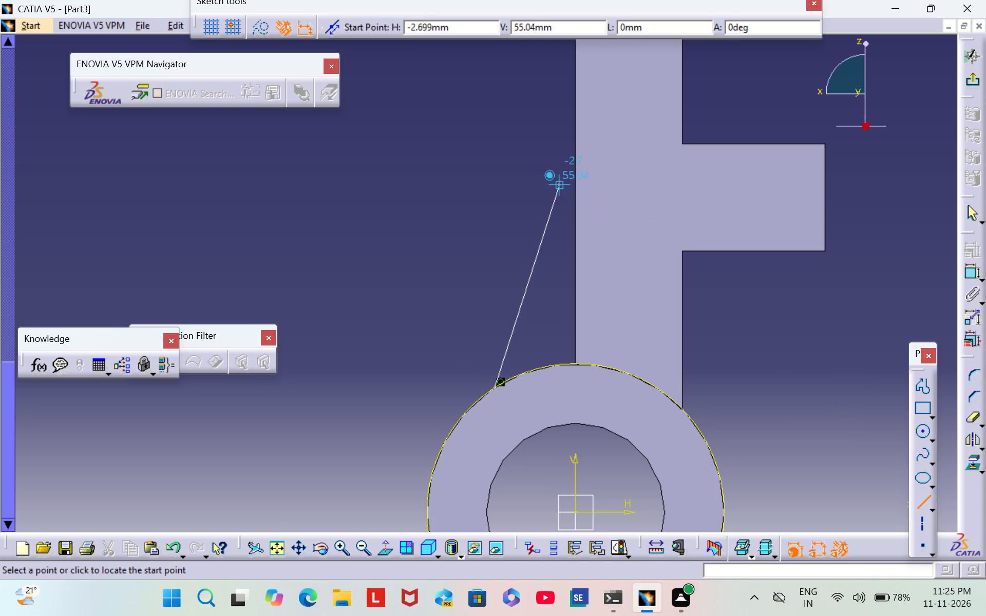
left_click(558, 184)
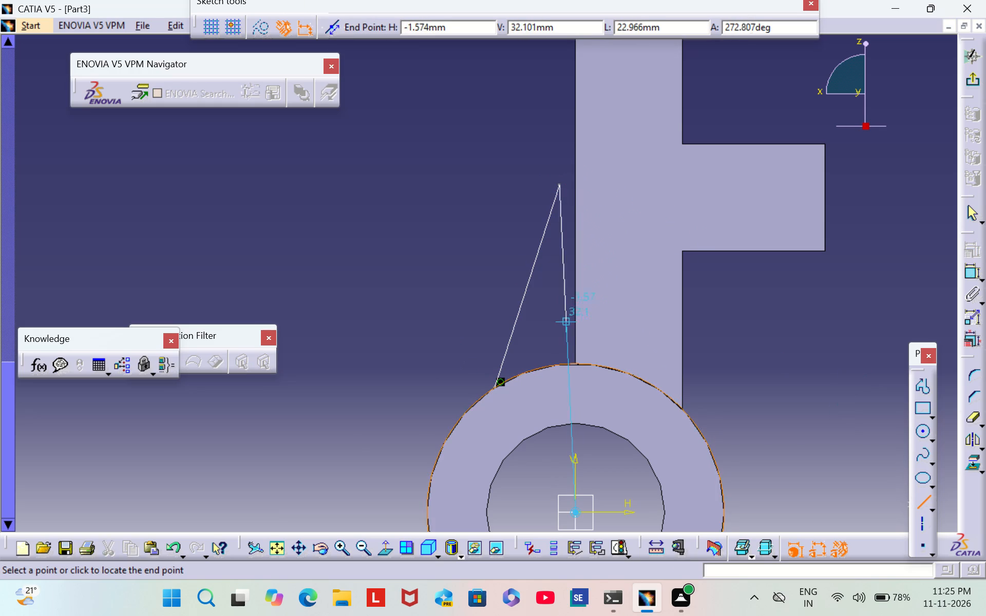
left_click(558, 363)
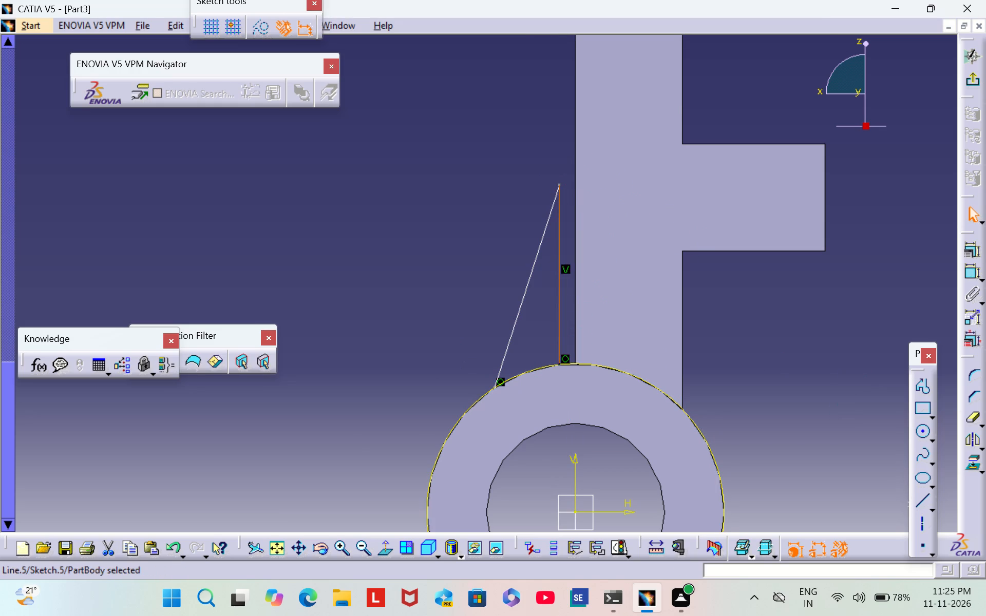
left_click(452, 334)
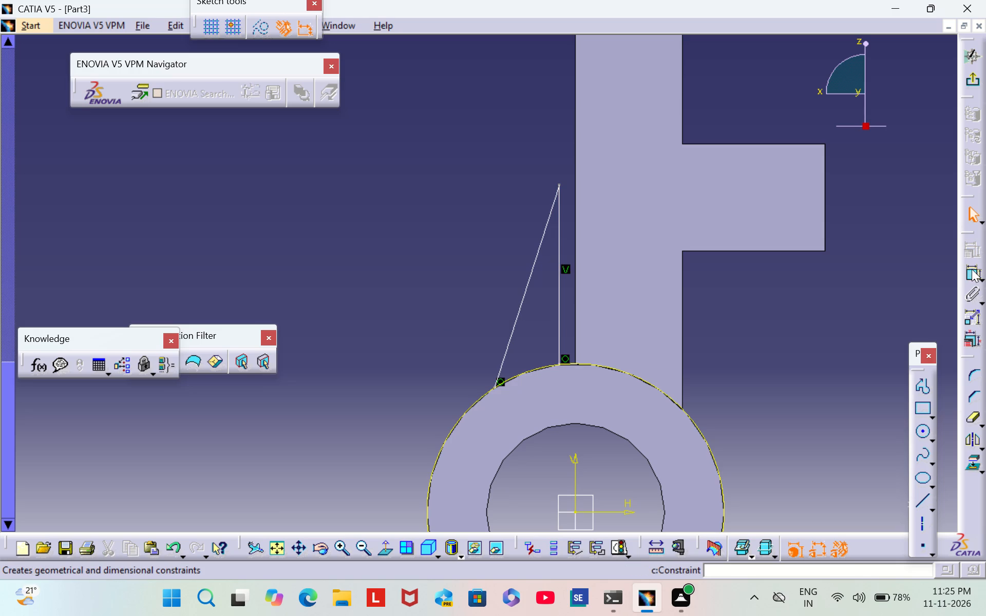
Constrain the vertical line to be coincident with the adjacent edge of the plate.
double_click(972, 269)
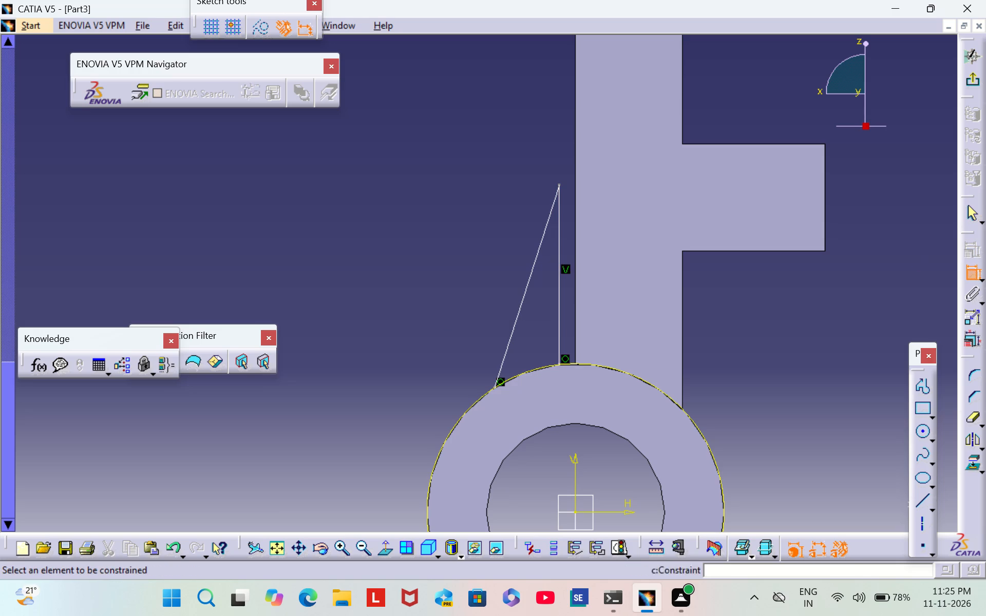
left_click(560, 277)
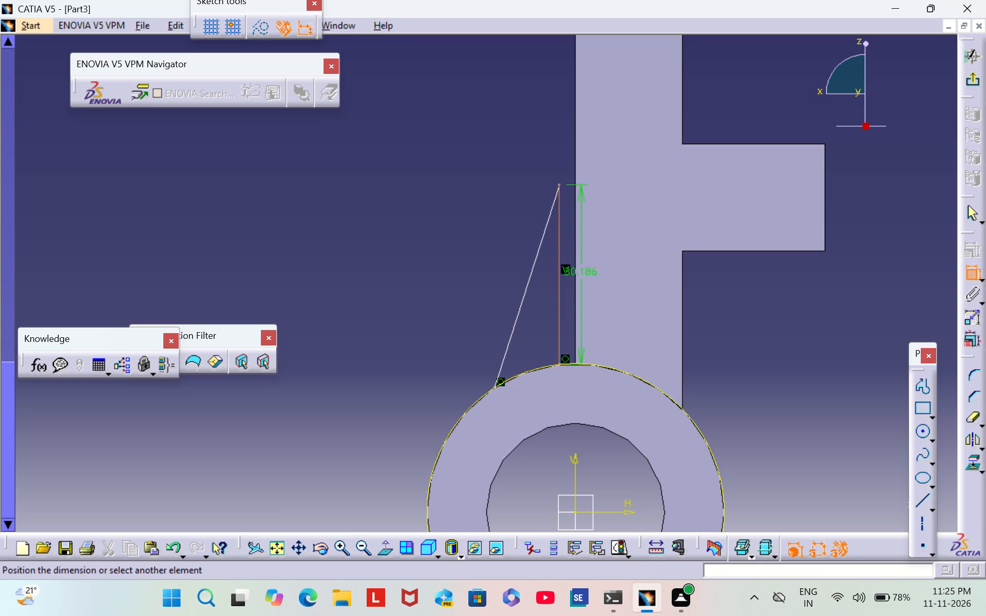
left_click(576, 272)
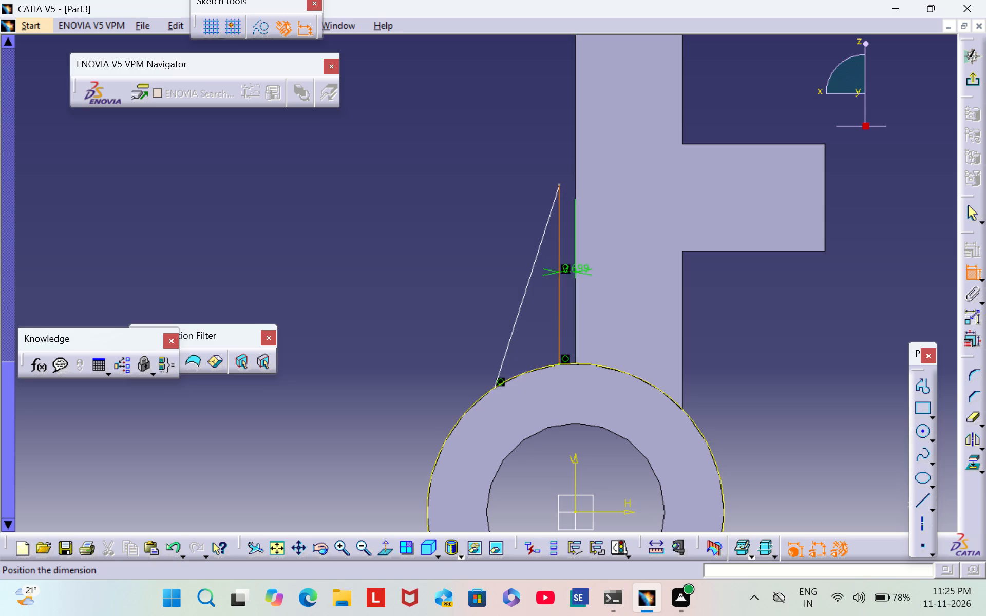
right_click(574, 250)
left_click(650, 446)
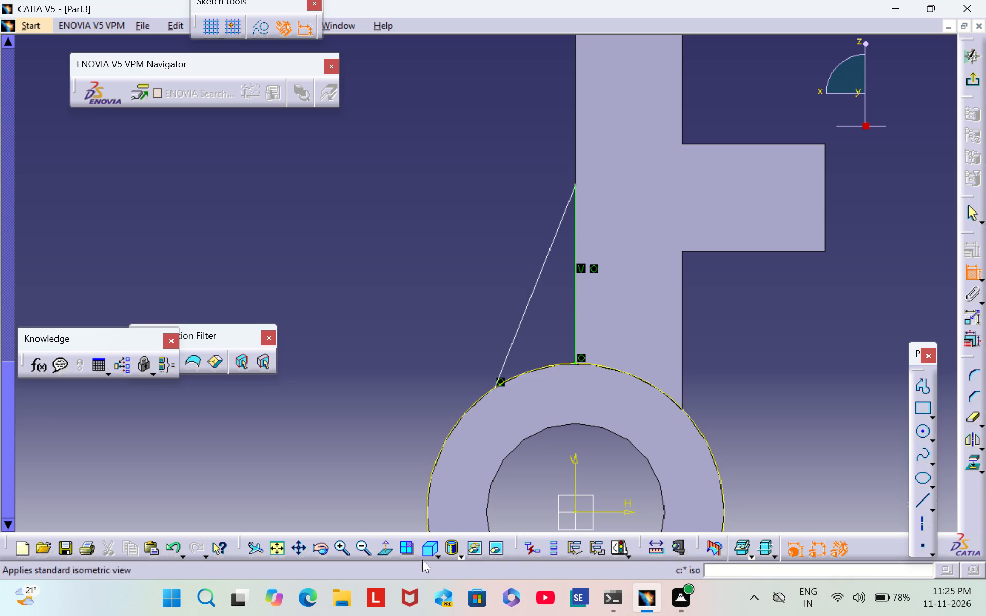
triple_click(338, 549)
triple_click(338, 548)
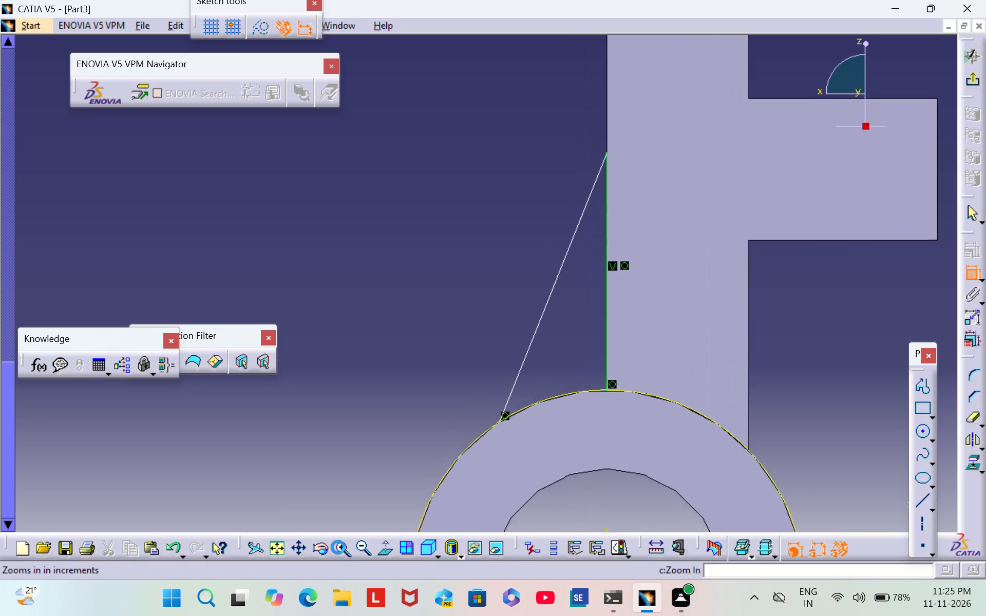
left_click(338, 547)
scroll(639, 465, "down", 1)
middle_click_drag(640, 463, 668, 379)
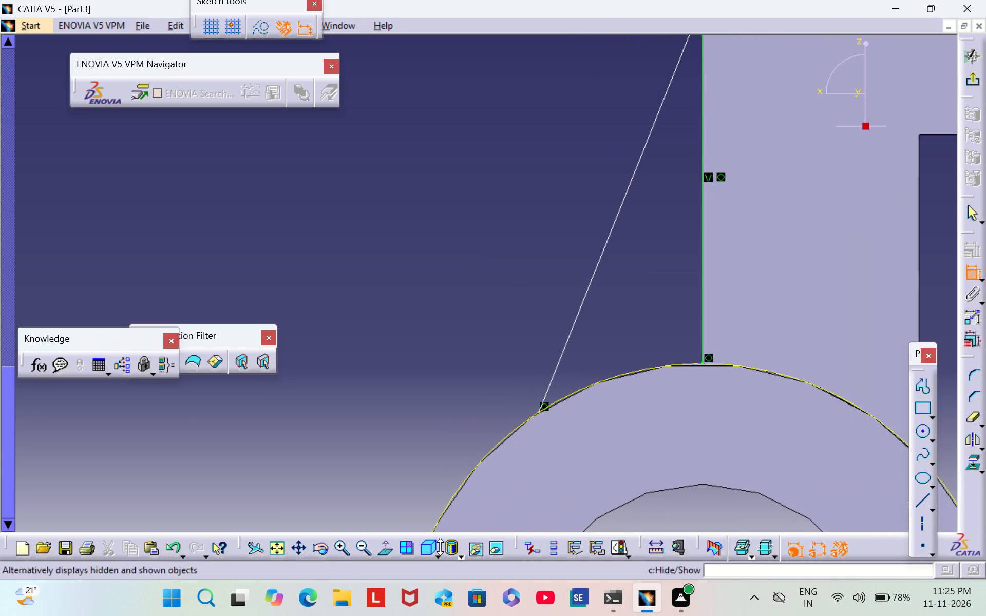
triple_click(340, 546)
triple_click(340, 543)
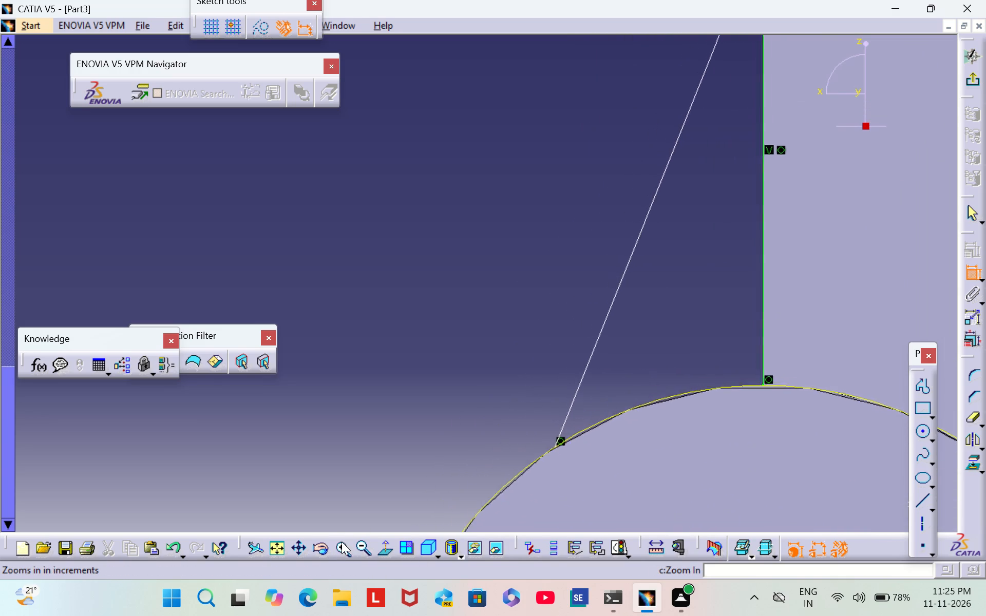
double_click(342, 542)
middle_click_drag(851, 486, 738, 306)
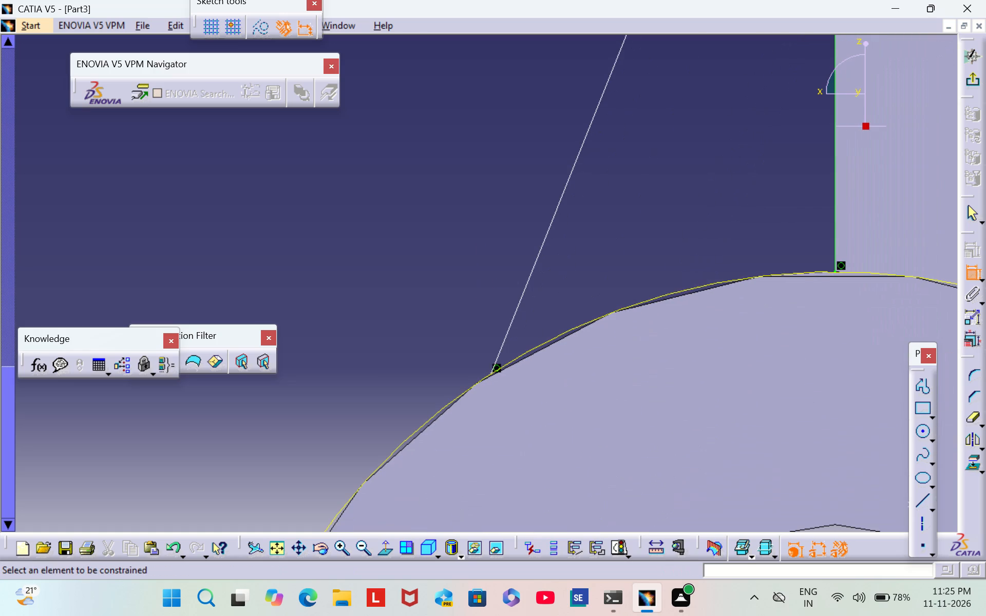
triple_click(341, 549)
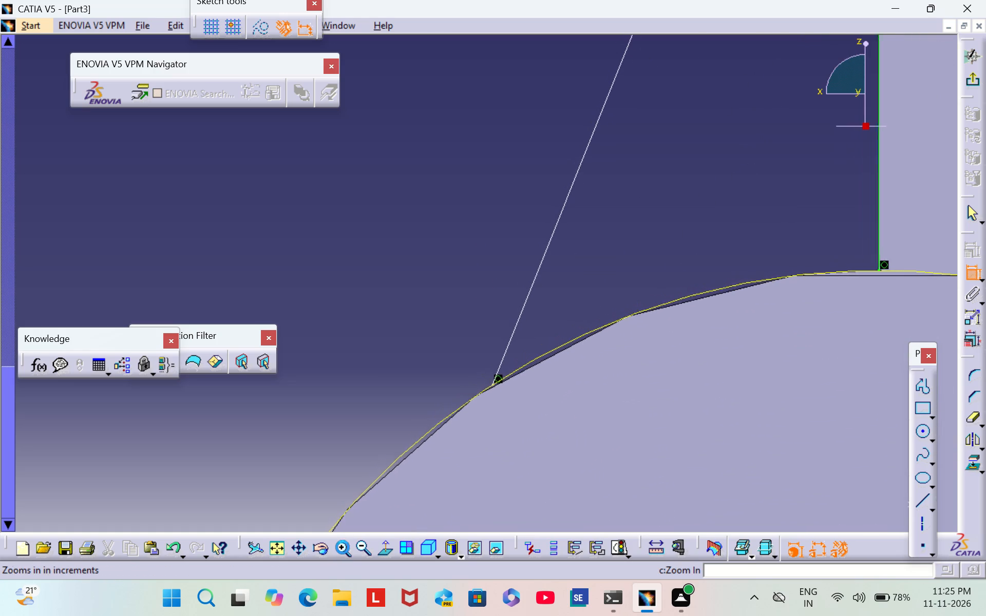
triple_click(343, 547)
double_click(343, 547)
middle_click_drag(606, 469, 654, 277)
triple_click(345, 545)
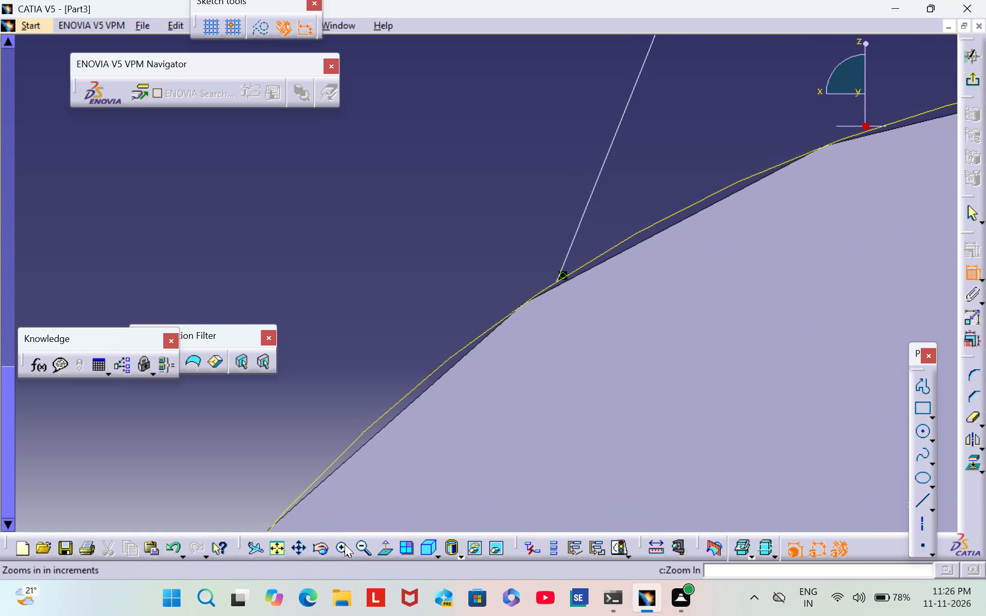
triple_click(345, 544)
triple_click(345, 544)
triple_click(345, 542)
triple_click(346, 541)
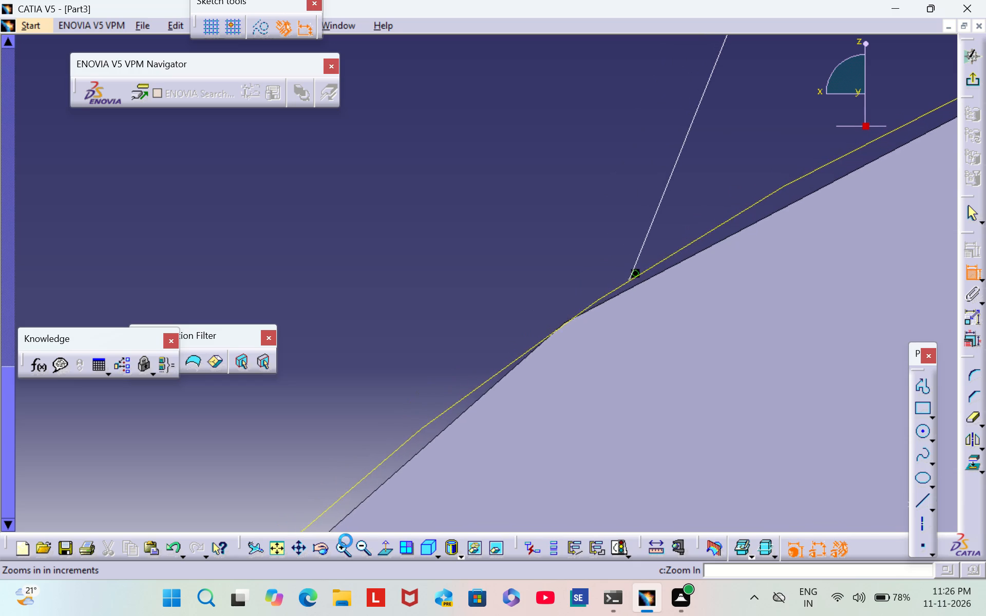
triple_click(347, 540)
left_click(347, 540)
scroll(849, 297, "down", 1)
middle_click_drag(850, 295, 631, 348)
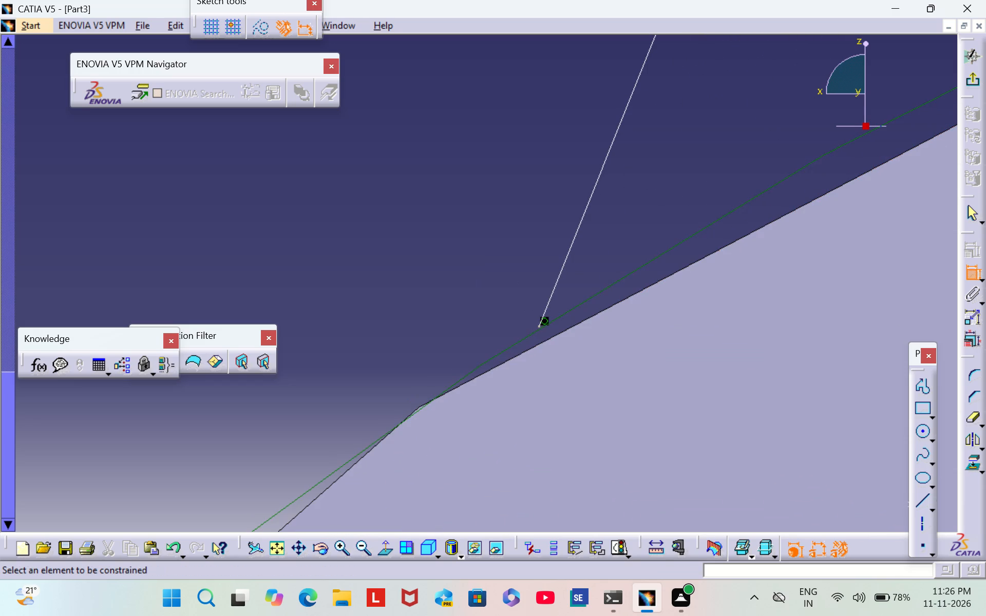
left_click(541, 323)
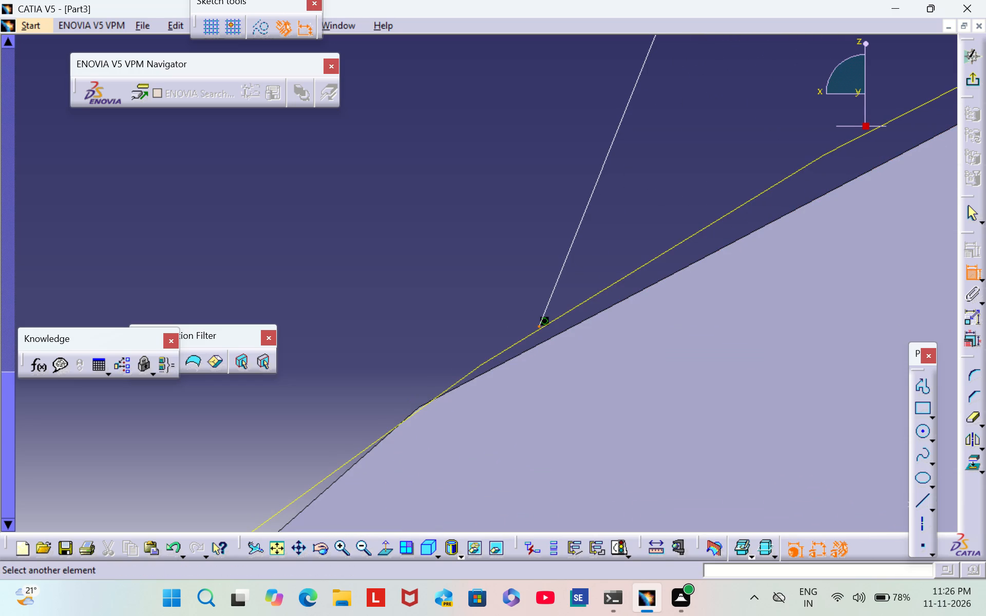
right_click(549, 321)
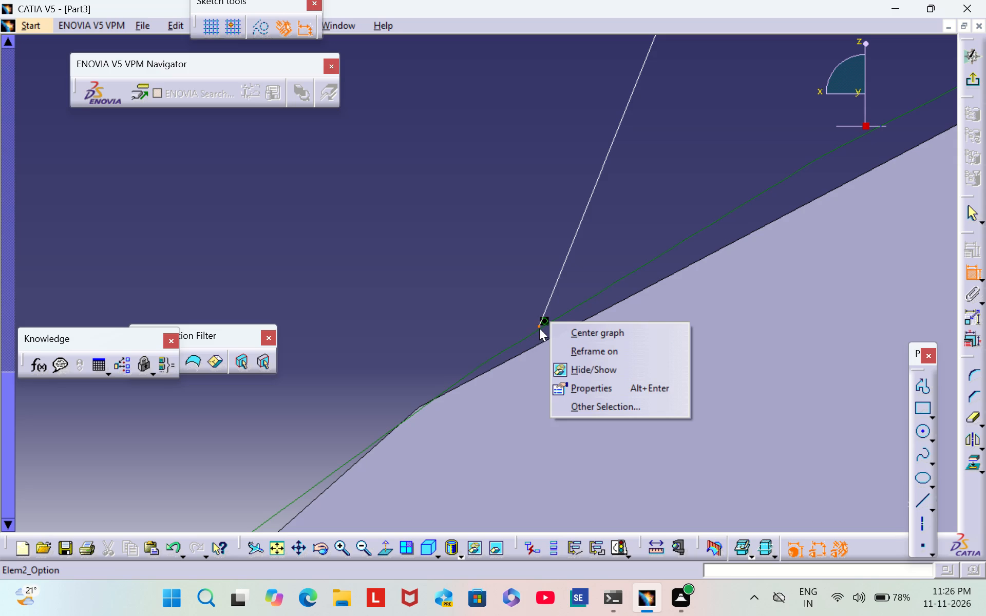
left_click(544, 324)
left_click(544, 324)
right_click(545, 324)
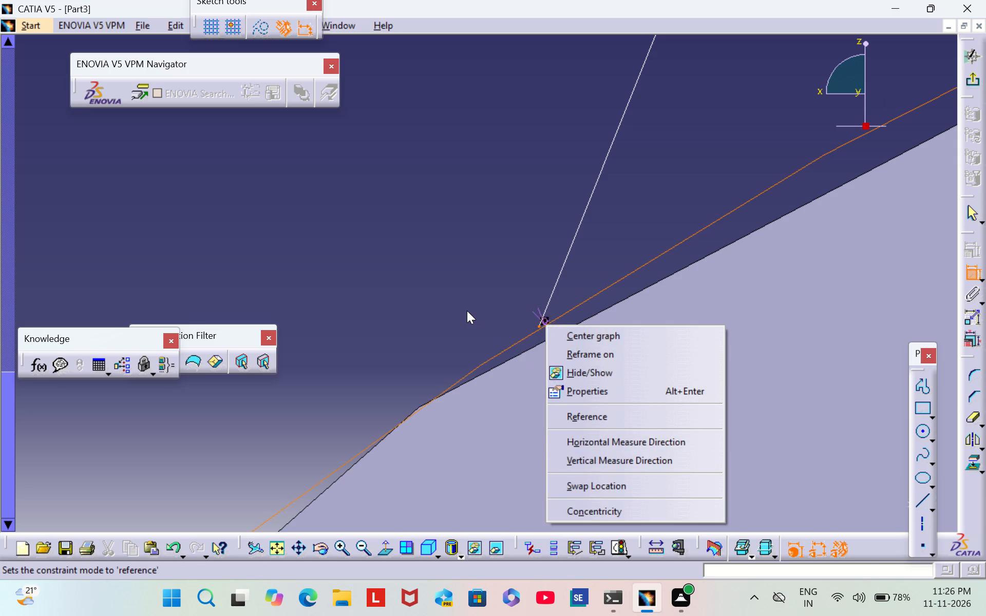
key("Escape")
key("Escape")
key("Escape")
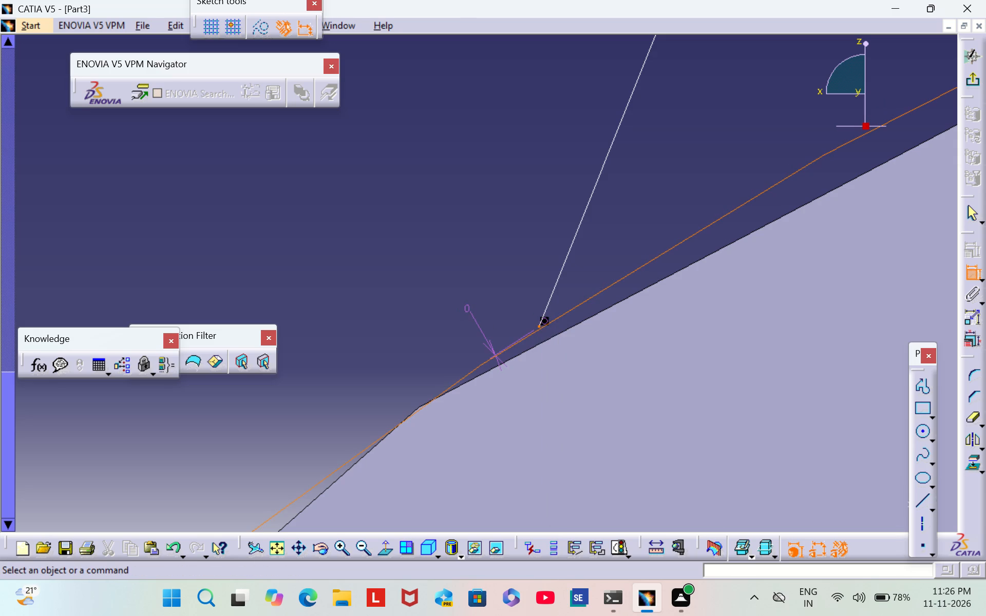
Dimension the vertical sketch line along the plate's edge and set its length to 55 mm.
triple_click(365, 548)
left_click(365, 548)
left_click(365, 548)
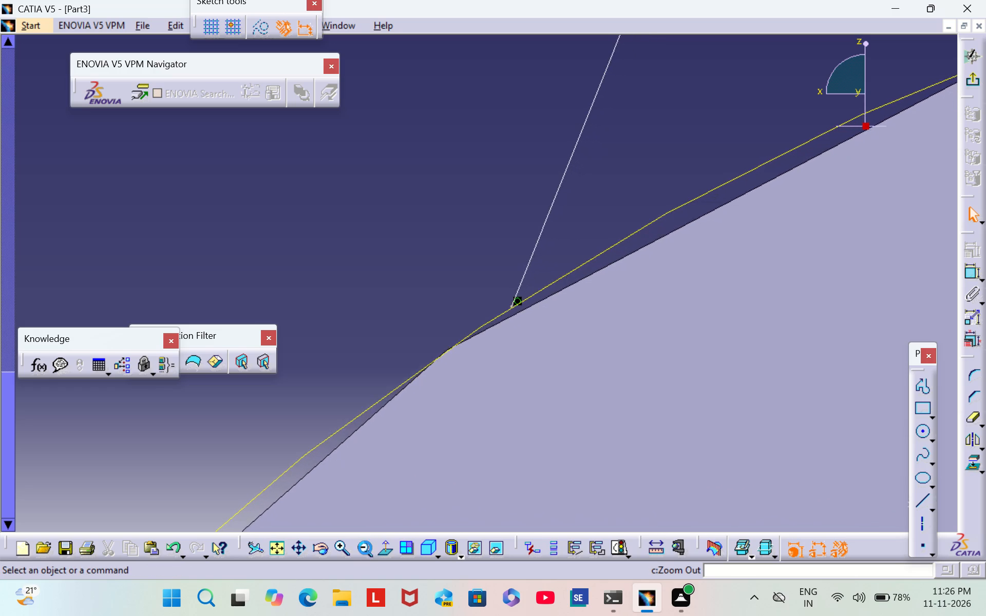
triple_click(365, 548)
triple_click(365, 548)
triple_click(365, 548)
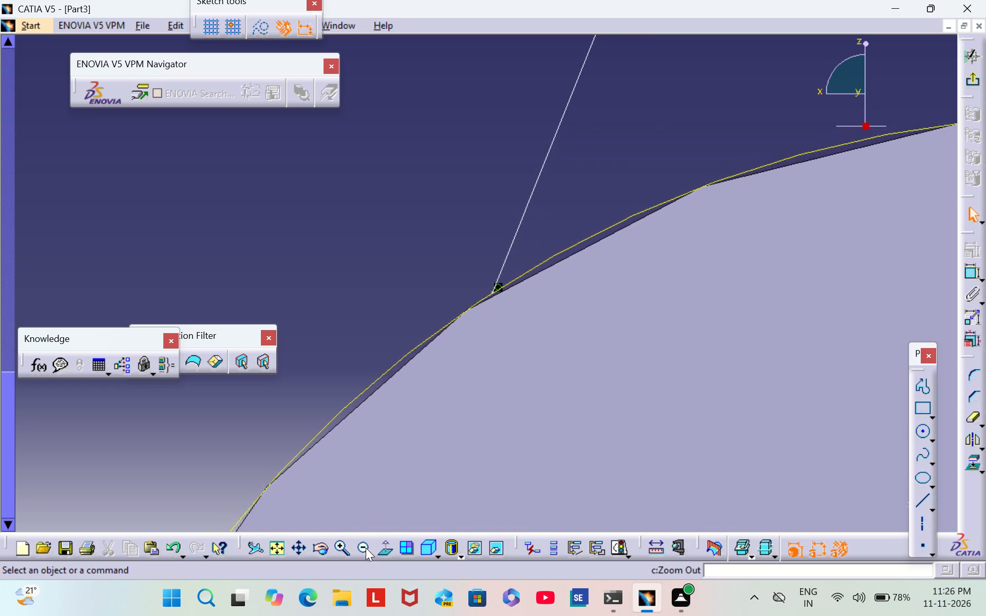
triple_click(366, 548)
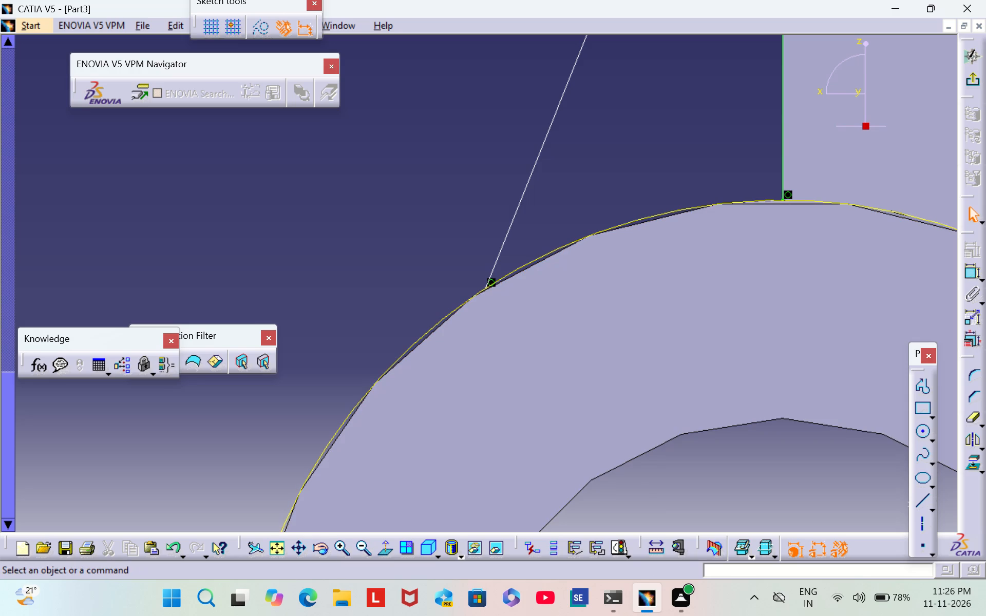
middle_click_drag(648, 134, 393, 453)
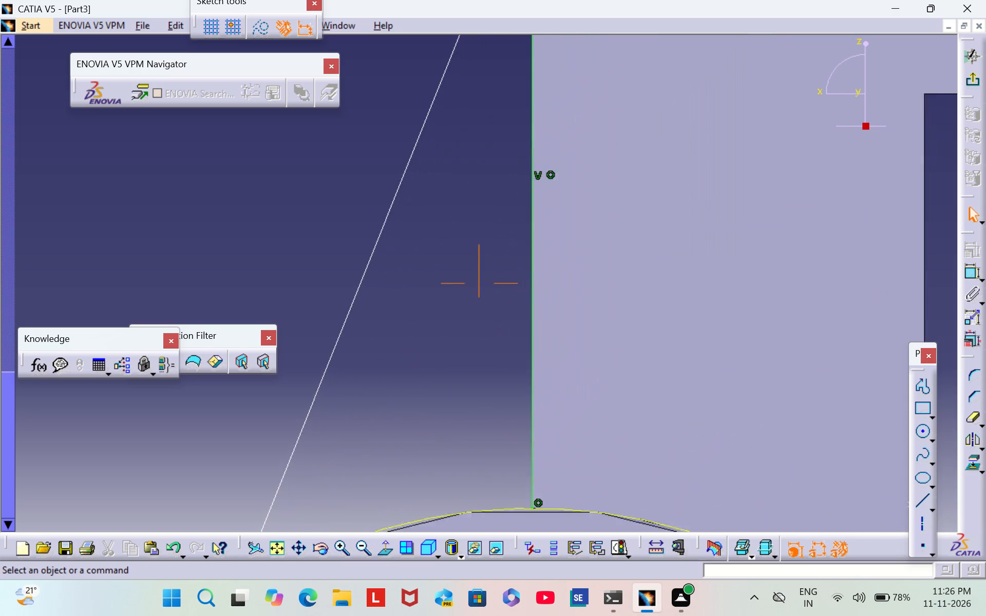
middle_click_drag(393, 453, 389, 464)
scroll(566, 165, "down", 2)
middle_click_drag(566, 165, 584, 204)
middle_click_drag(584, 195, 583, 179)
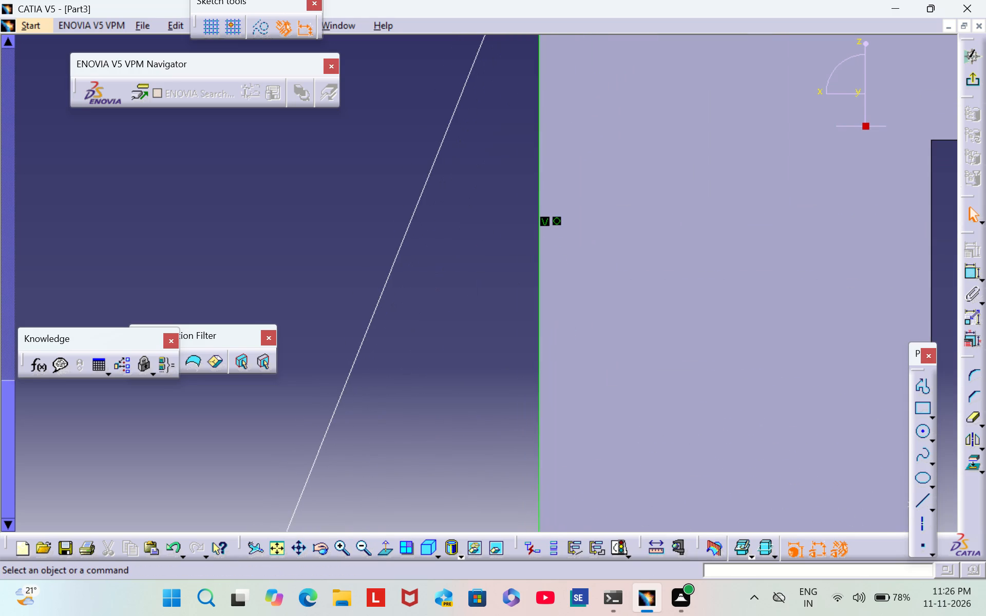
left_click(365, 552)
left_click(365, 552)
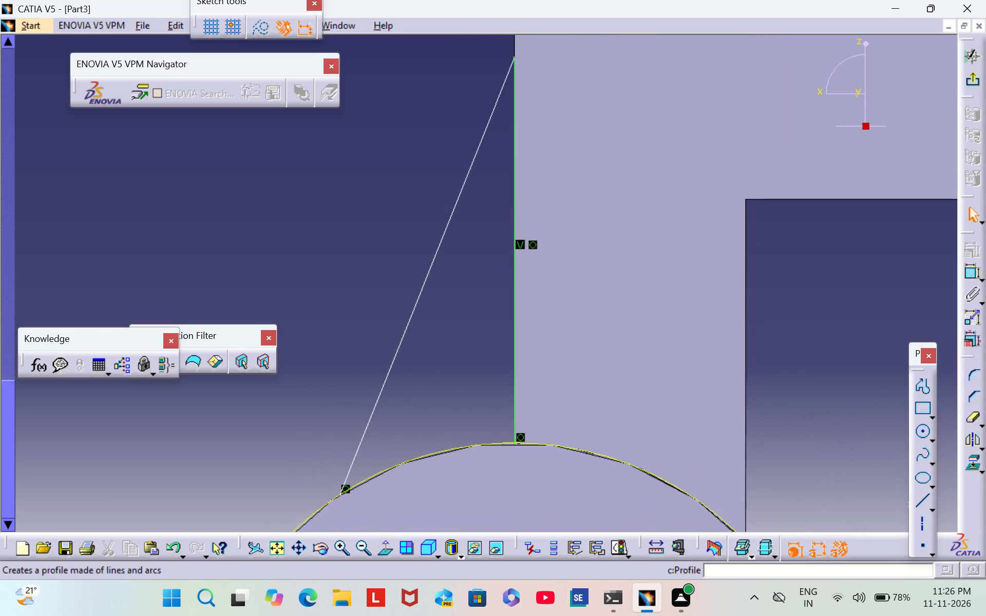
left_click(974, 270)
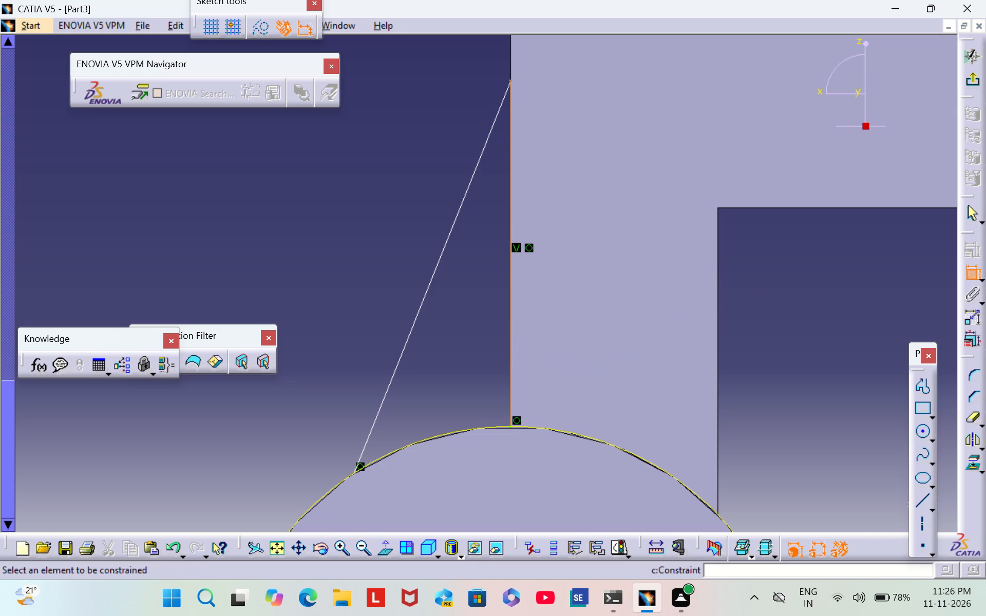
left_click(508, 353)
left_click(604, 282)
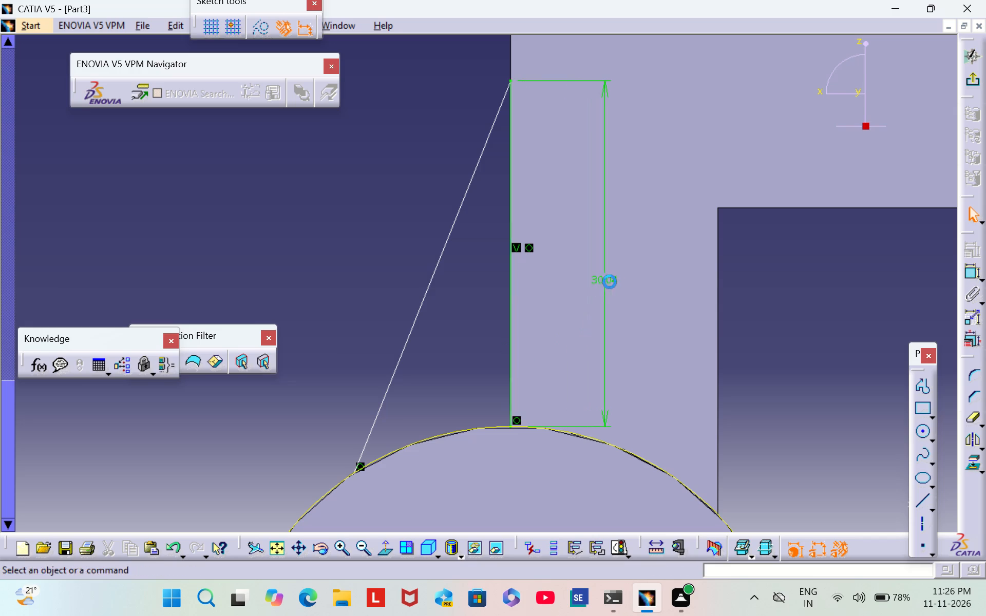
double_click(607, 279)
key("BackSpace")
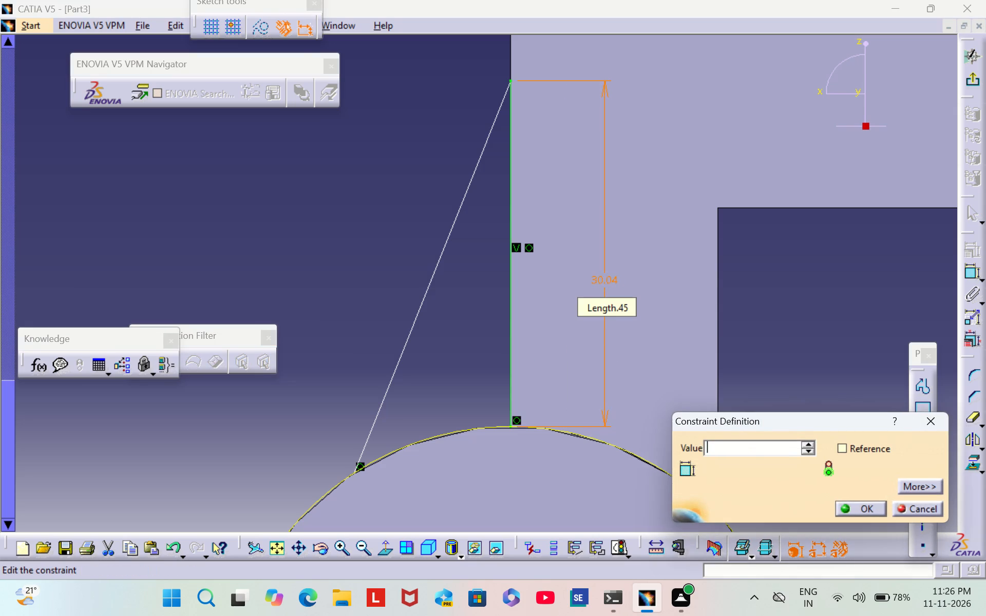
type("55")
key("Return")
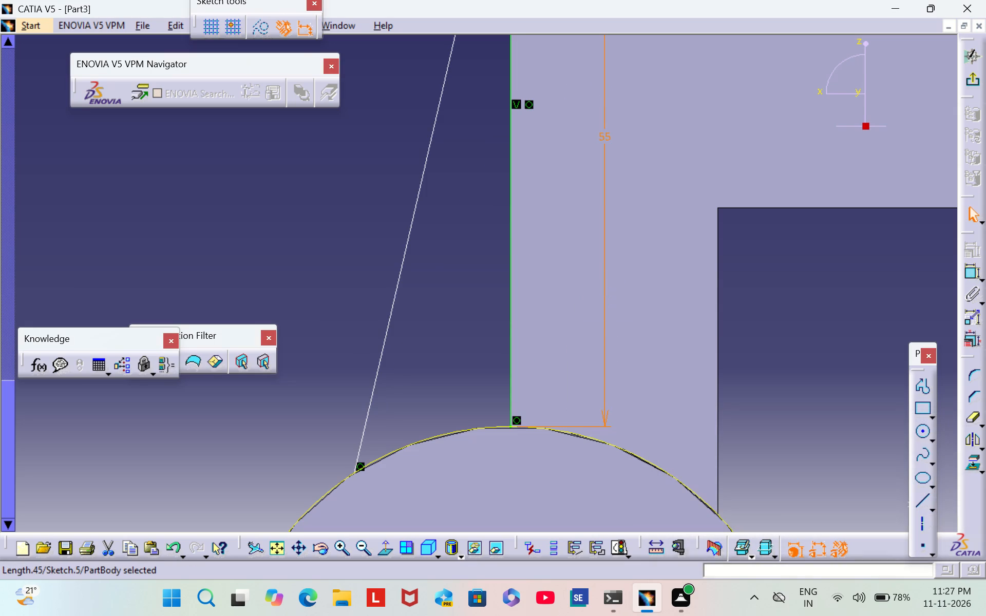
Quick Trim the projected circle down to the arc between the vertical and slanted lines, and exit the sketch.
middle_click_drag(649, 245, 650, 451)
scroll(649, 245, "down", 1)
middle_click_drag(632, 110, 679, 412)
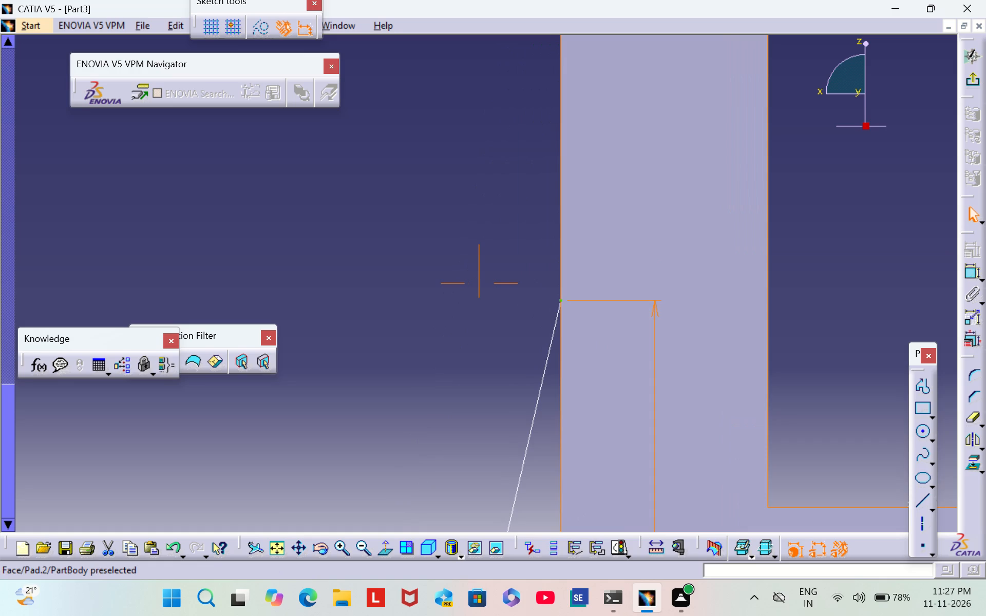
middle_click_drag(675, 213, 734, 172)
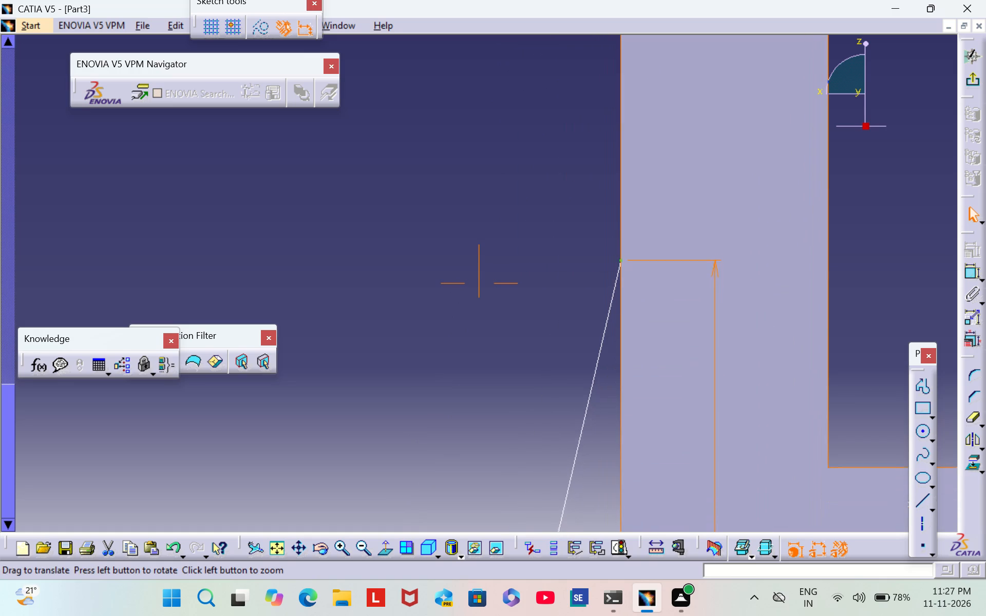
middle_click_drag(734, 172, 734, 145)
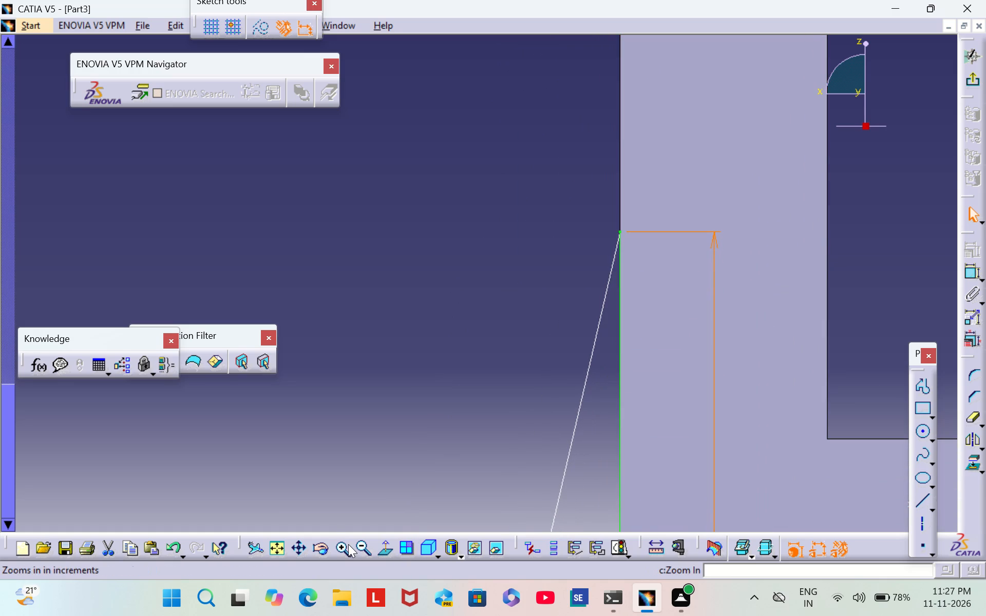
triple_click(362, 551)
triple_click(364, 550)
triple_click(364, 550)
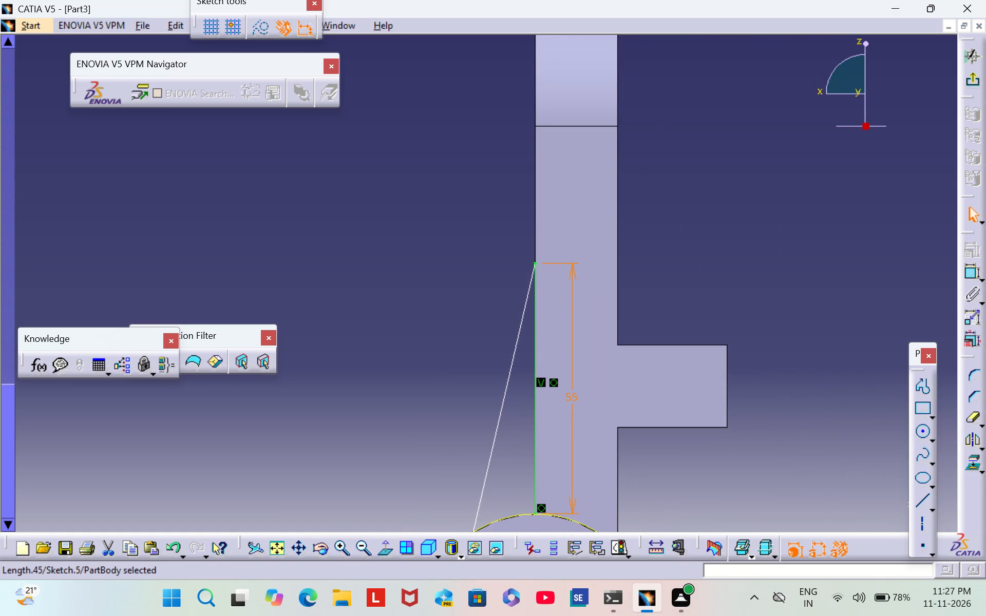
left_click(404, 299)
left_click(366, 548)
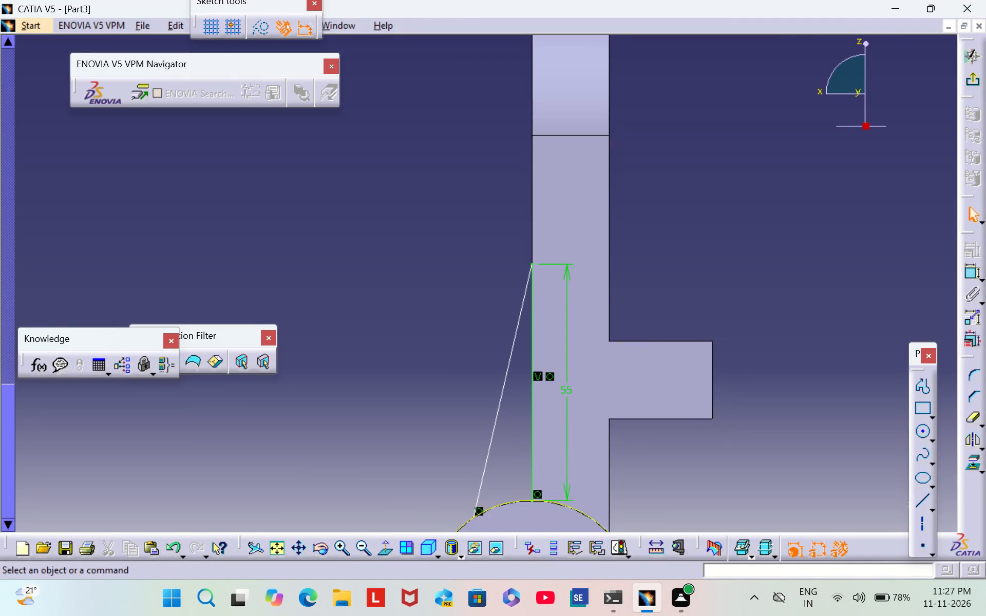
left_click(339, 553)
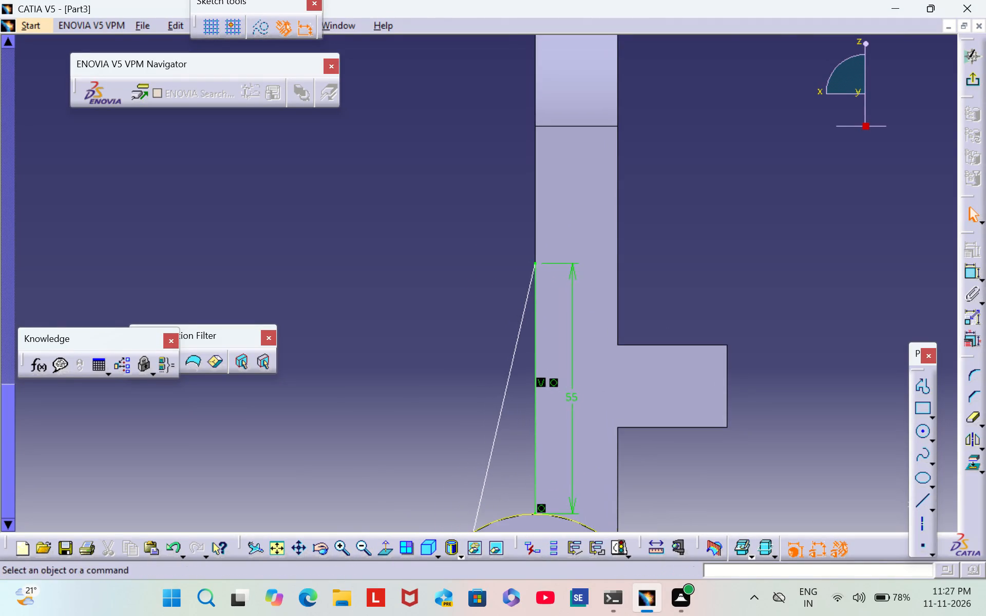
middle_click_drag(444, 459, 492, 226)
double_click(971, 417)
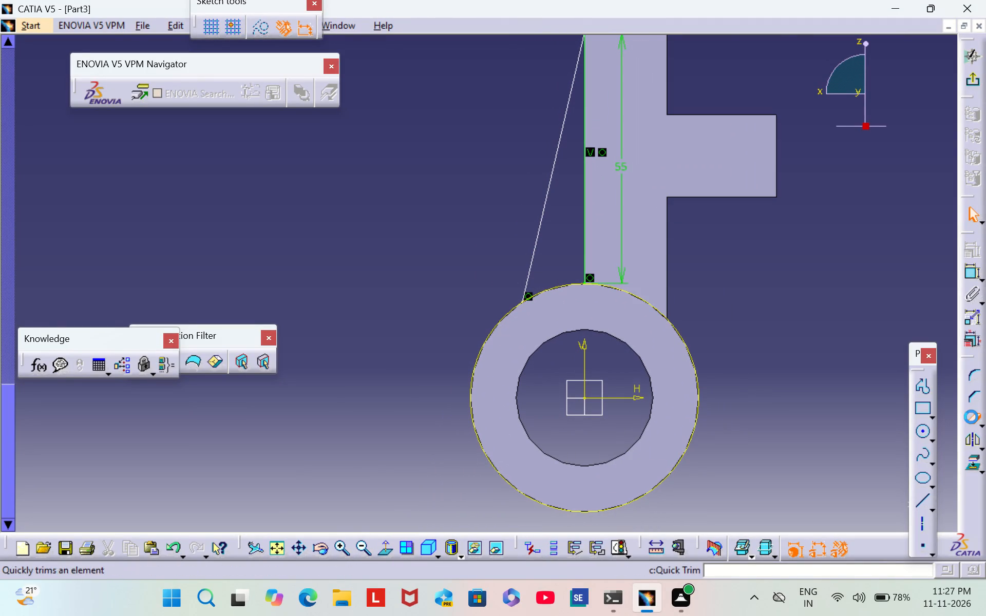
left_click(665, 476)
left_click(788, 306)
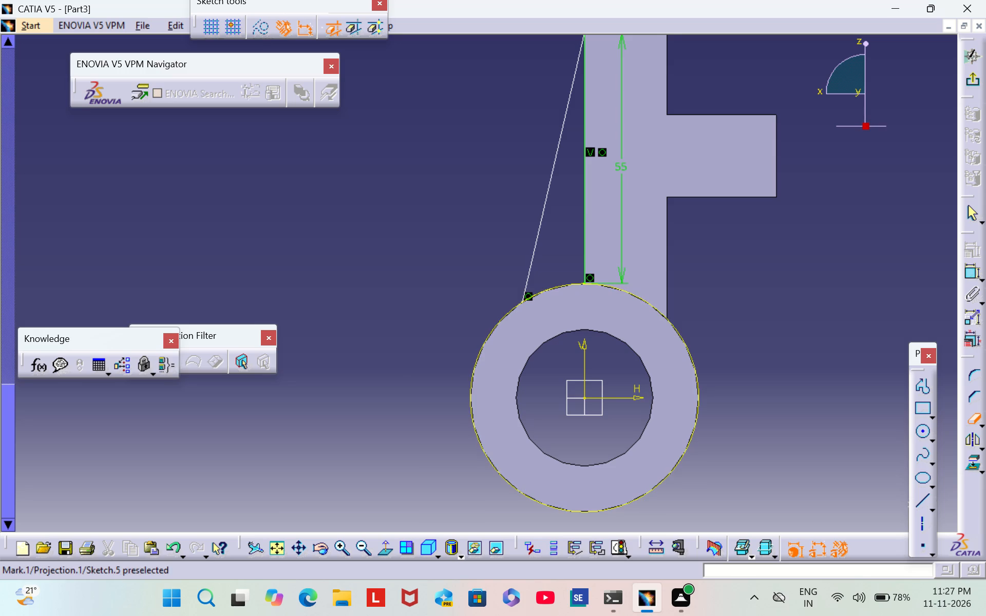
middle_click_drag(685, 272, 692, 360)
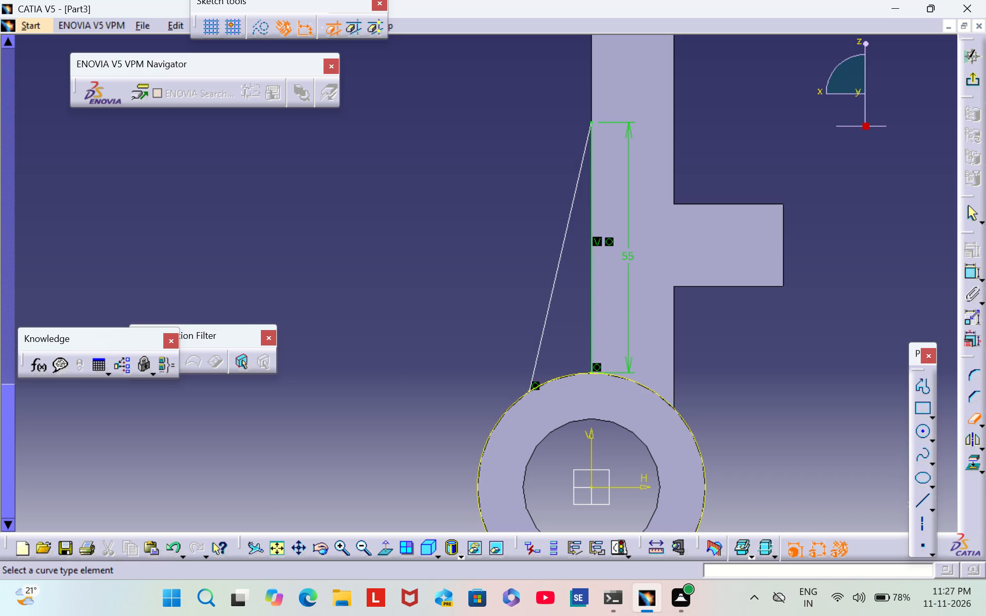
left_click(979, 80)
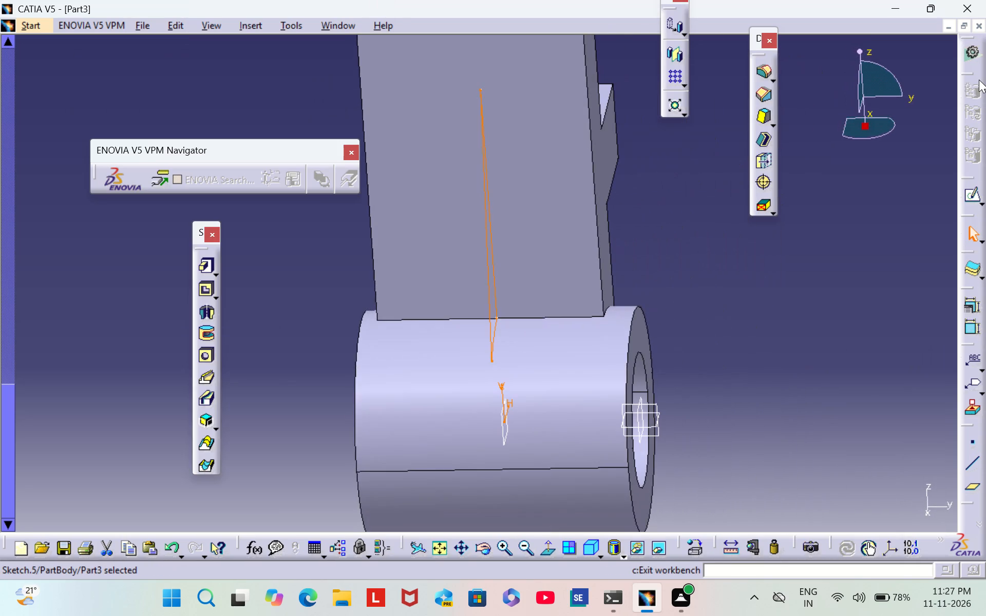
Pad the triangular rib sketch with a length of 6 mm, mirrored extent and reversed direction.
scroll(789, 293, "down", 2)
middle_click_drag(790, 293, 788, 293)
right_click_drag(791, 293, 788, 293)
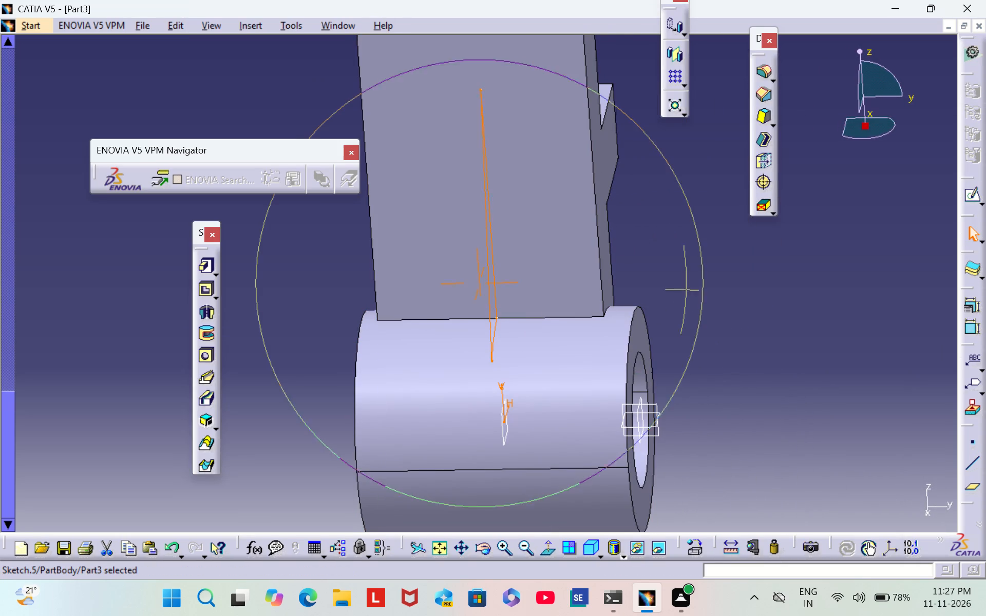
right_click_drag(788, 293, 698, 300)
middle_click_drag(788, 293, 698, 300)
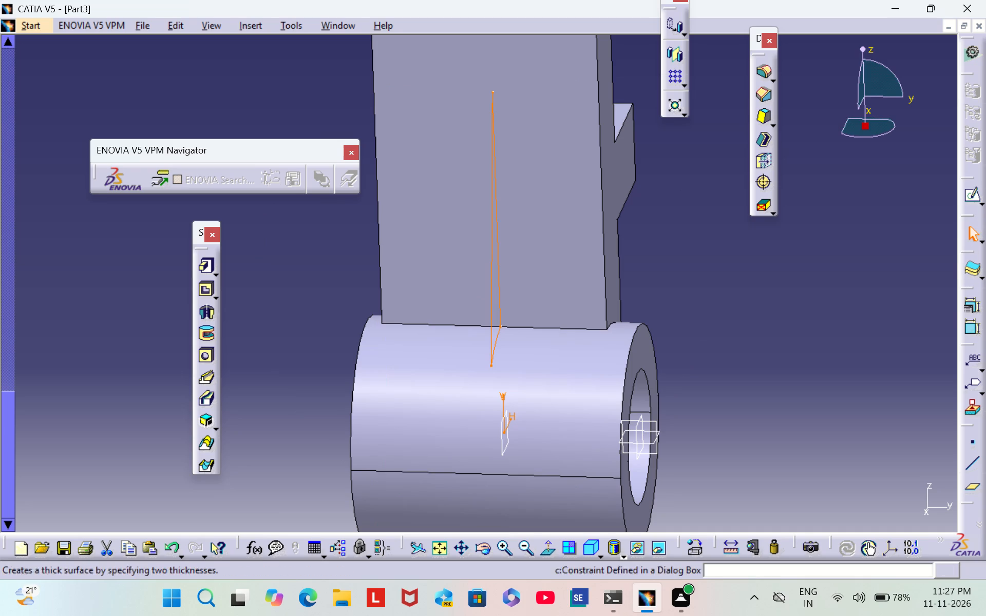
left_click(211, 265)
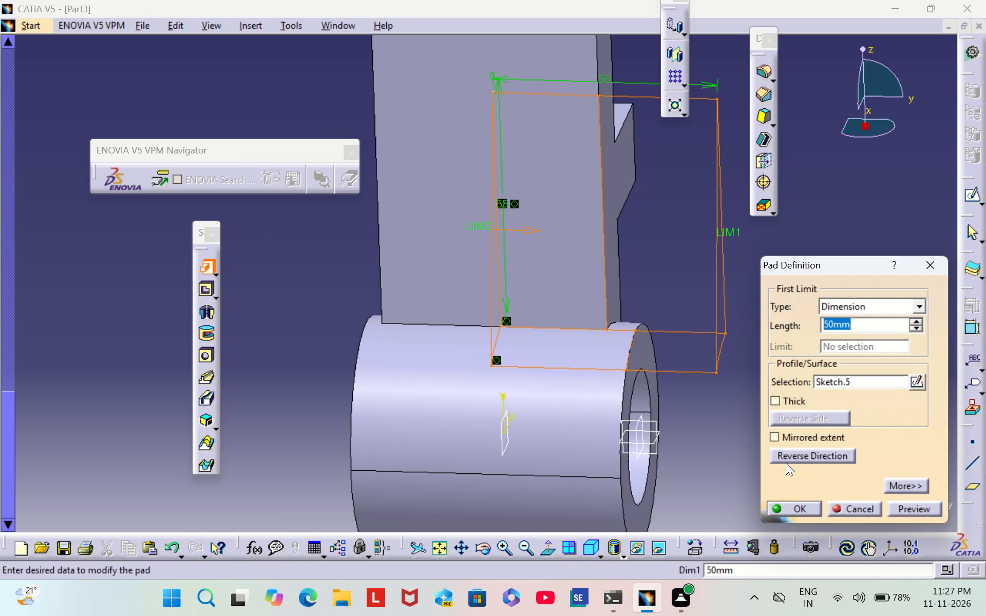
left_click(794, 452)
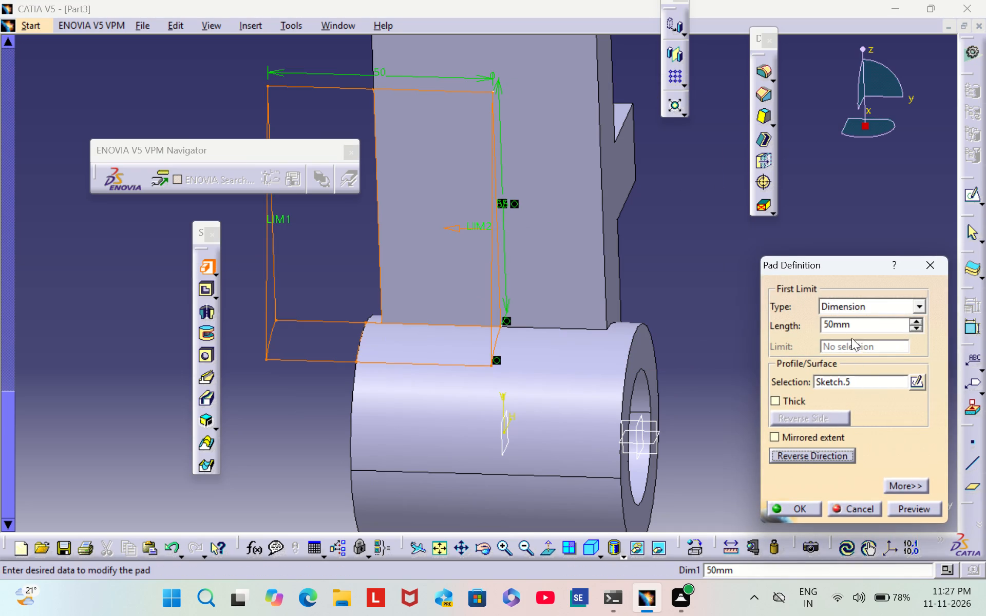
left_click(852, 323)
key("BackSpace")
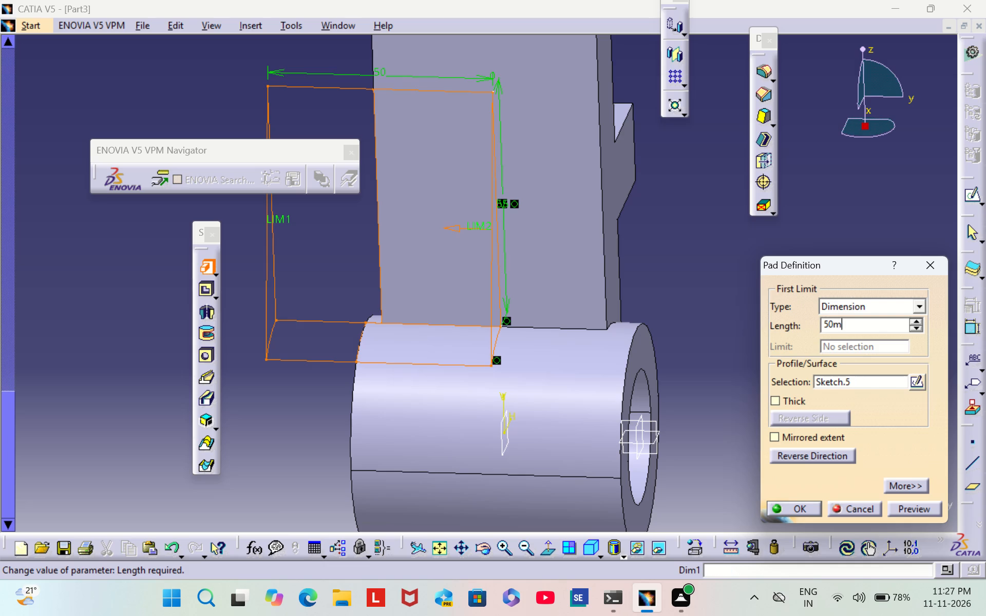
key("BackSpace")
key("BackSpace")
key("BackSpace")
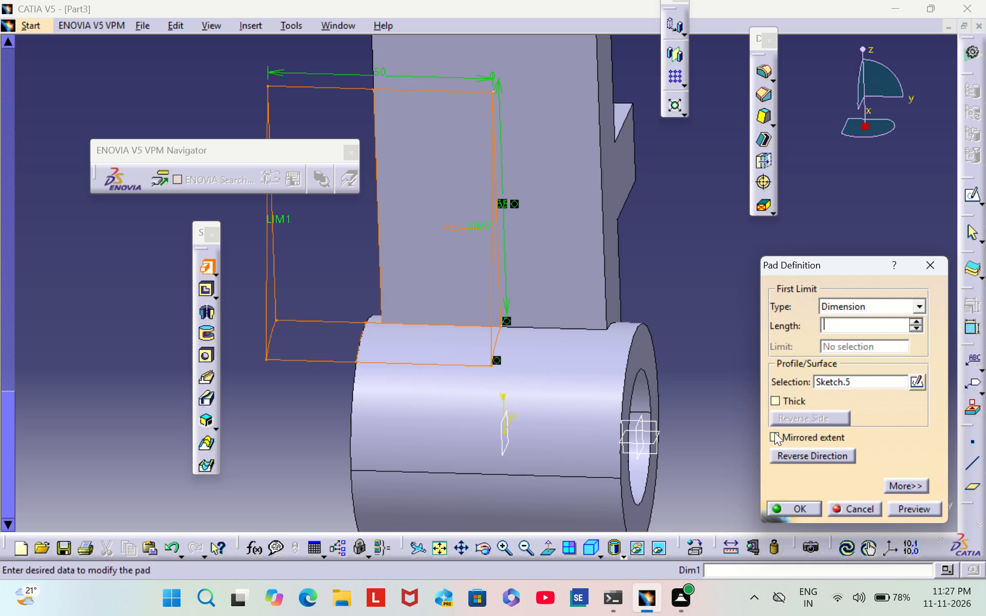
left_click(774, 431)
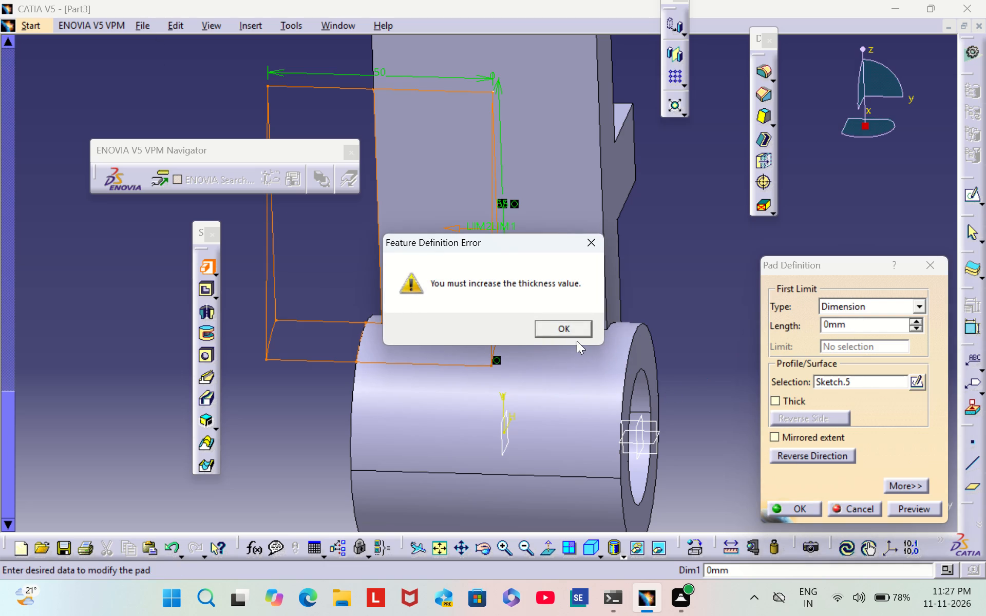
left_click(576, 333)
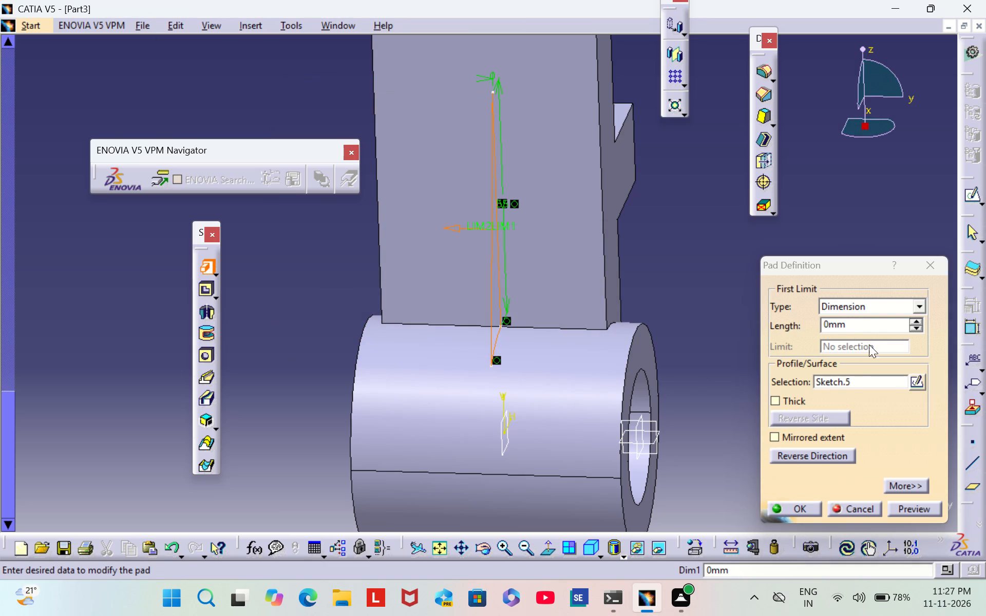
left_click(849, 325)
key("BackSpace")
key("BackSpace")
key("BackSpace")
key("BackSpace")
key("BackSpace")
key("BackSpace")
key("BackSpace")
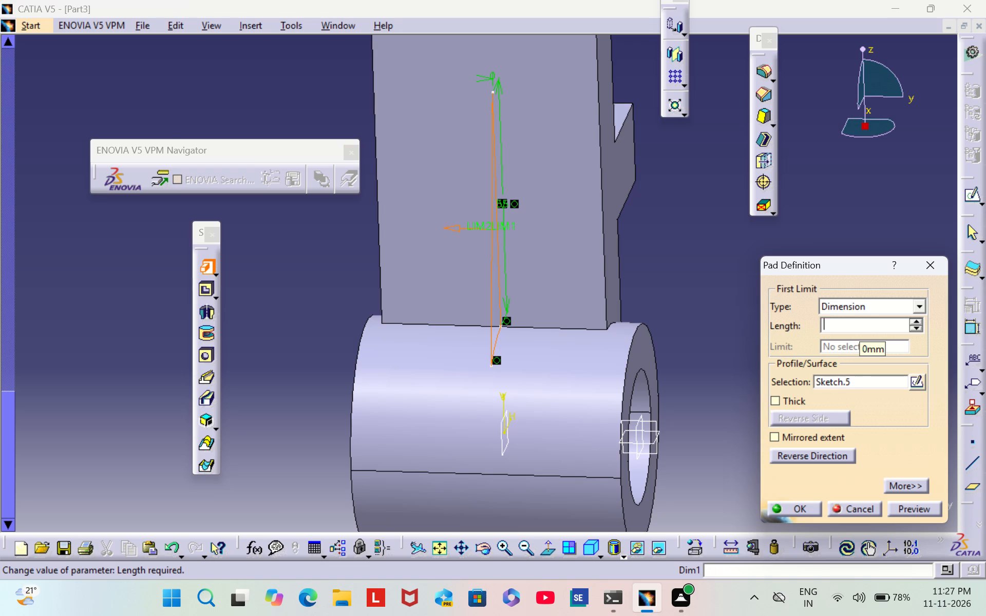
key("6")
left_click(793, 433)
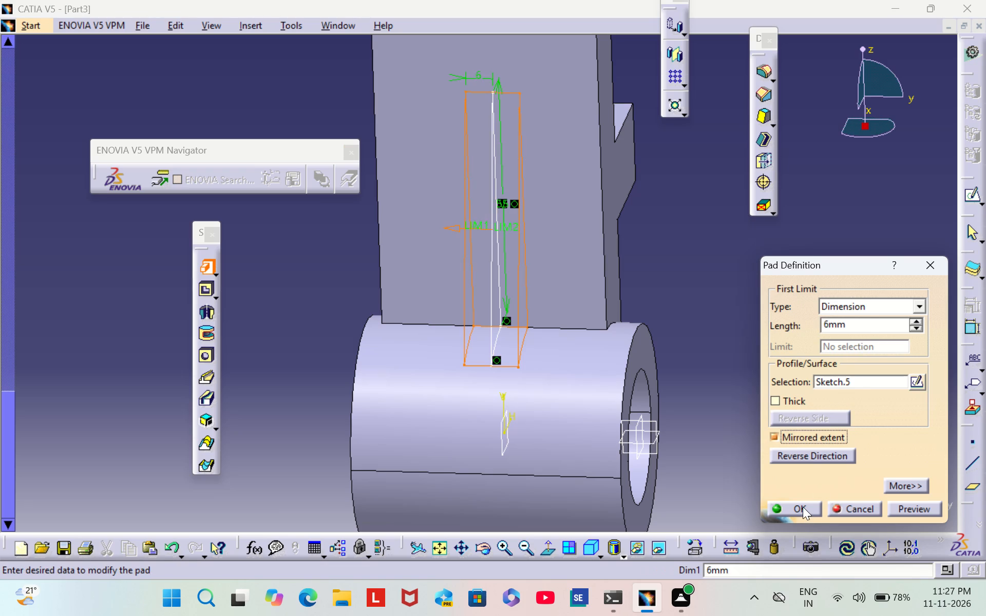
left_click(803, 507)
left_click(761, 362)
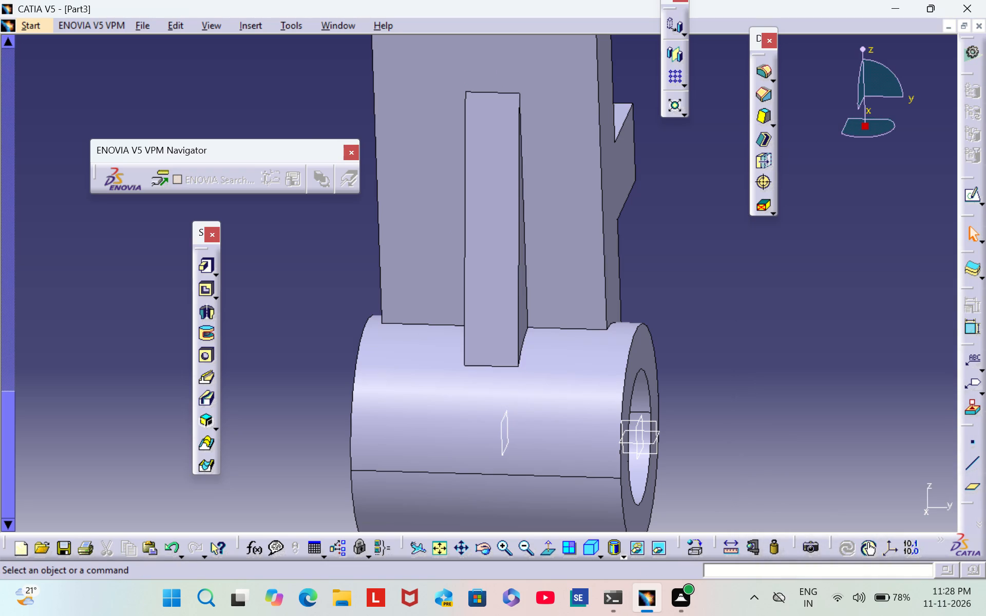
Examine the rib's junction with the cylinder and plate from several angles, including the whole part.
middle_click_drag(719, 258, 611, 292)
scroll(719, 258, "down", 1)
right_click_drag(719, 257, 611, 292)
middle_click_drag(611, 292, 619, 290)
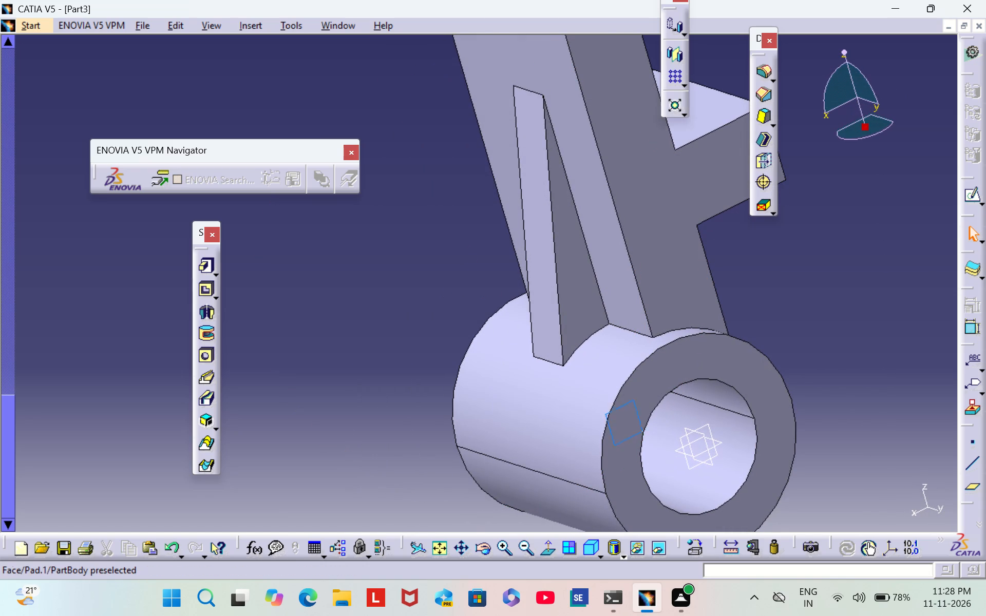
middle_click_drag(837, 325, 733, 410)
right_click_drag(838, 325, 733, 410)
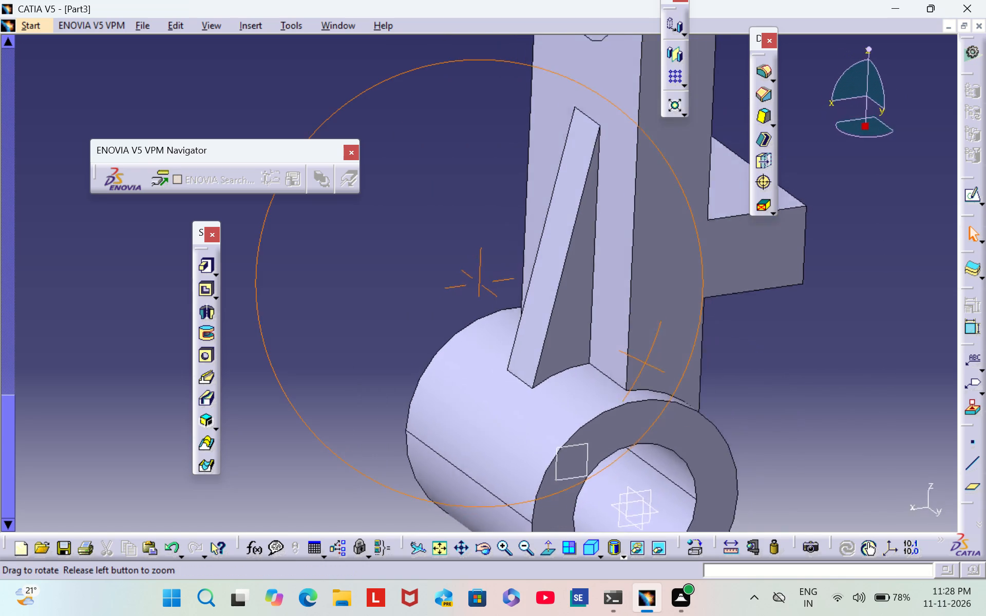
right_click_drag(733, 410, 708, 419)
middle_click_drag(733, 410, 708, 419)
middle_click_drag(772, 381, 552, 478)
scroll(772, 381, "down", 1)
right_click_drag(772, 381, 552, 478)
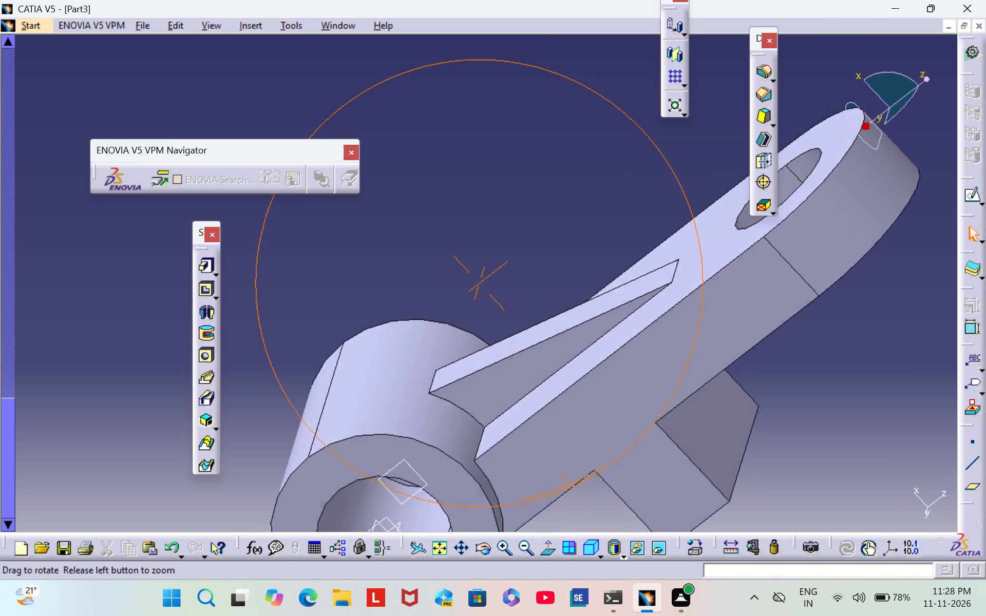
right_click_drag(552, 478, 767, 309)
middle_click_drag(552, 478, 767, 309)
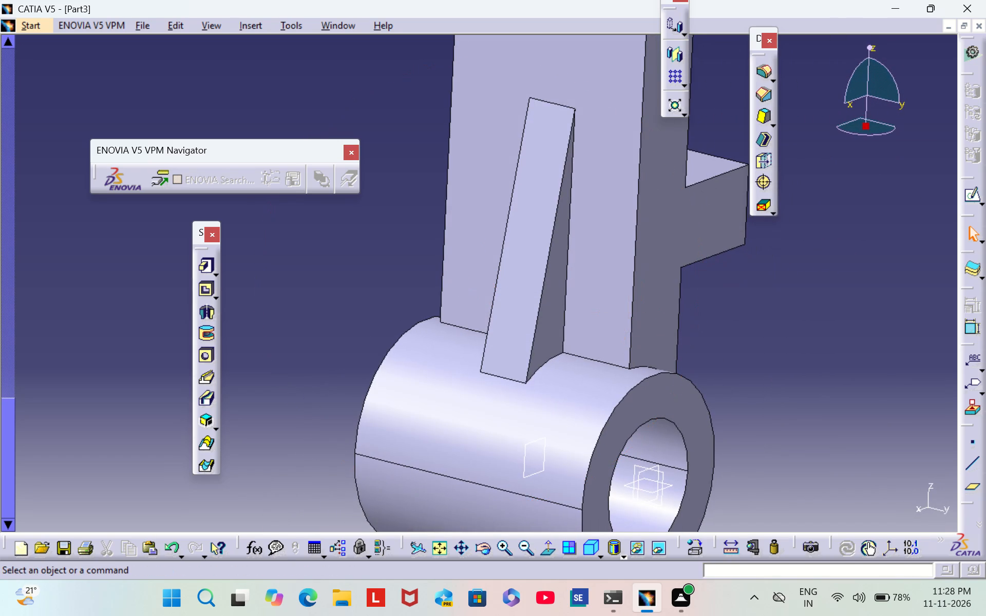
triple_click(522, 545)
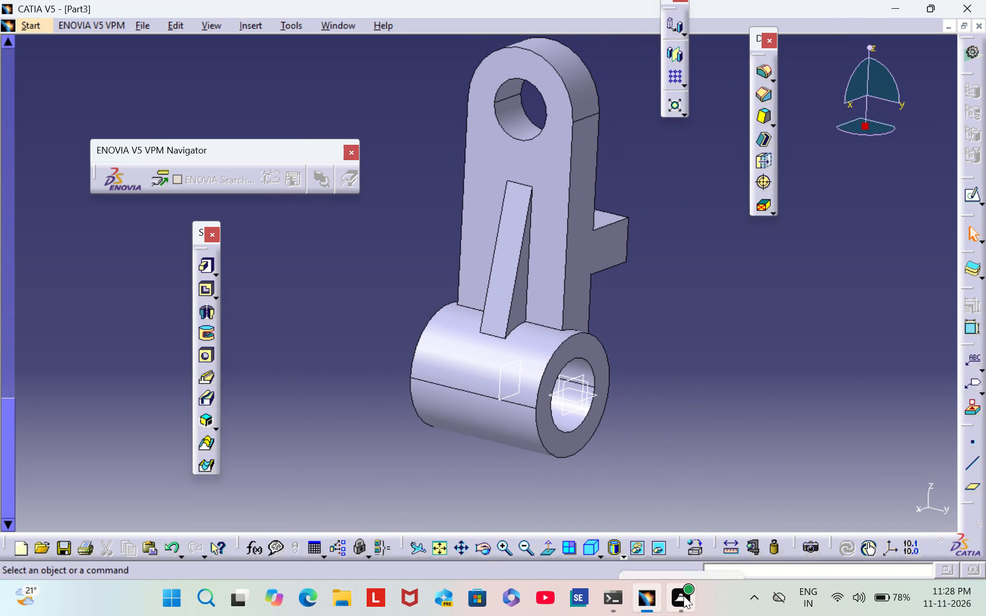
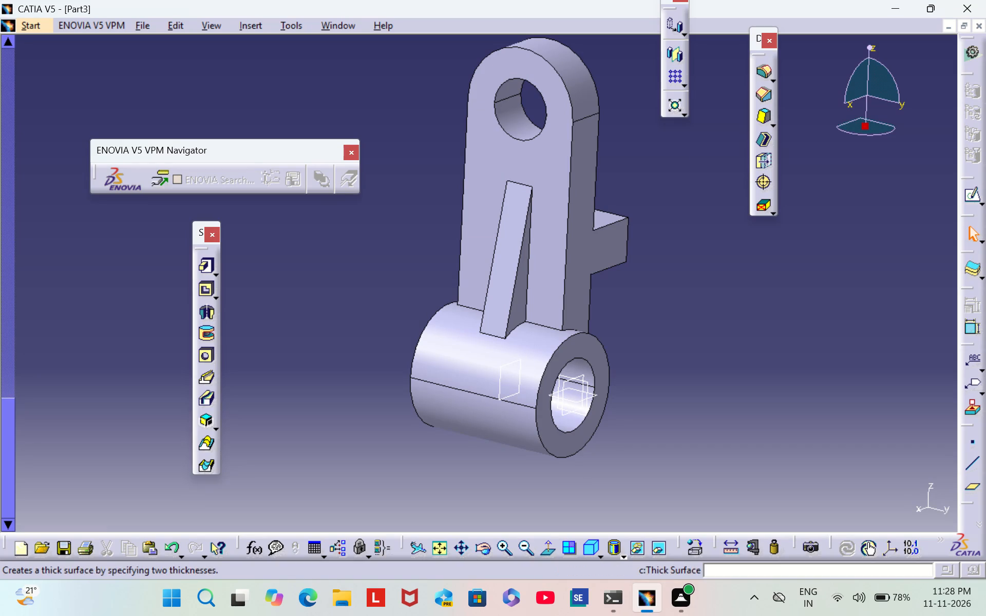
Start a 1 mm Edge Fillet with the rib's slanted edge on one side and that side's junctions with the plate and cylinder.
left_click(761, 72)
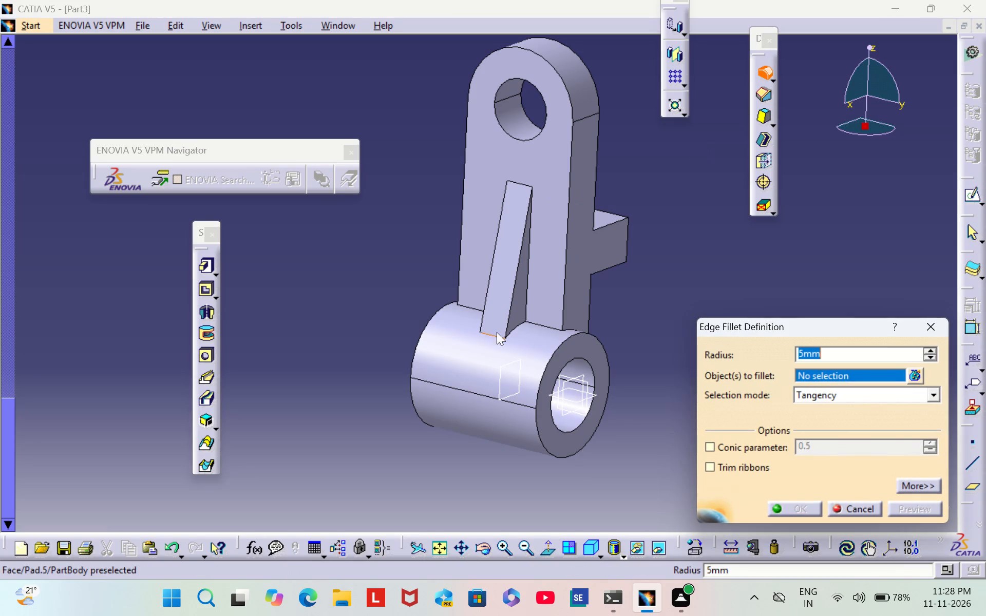
key("BackSpace")
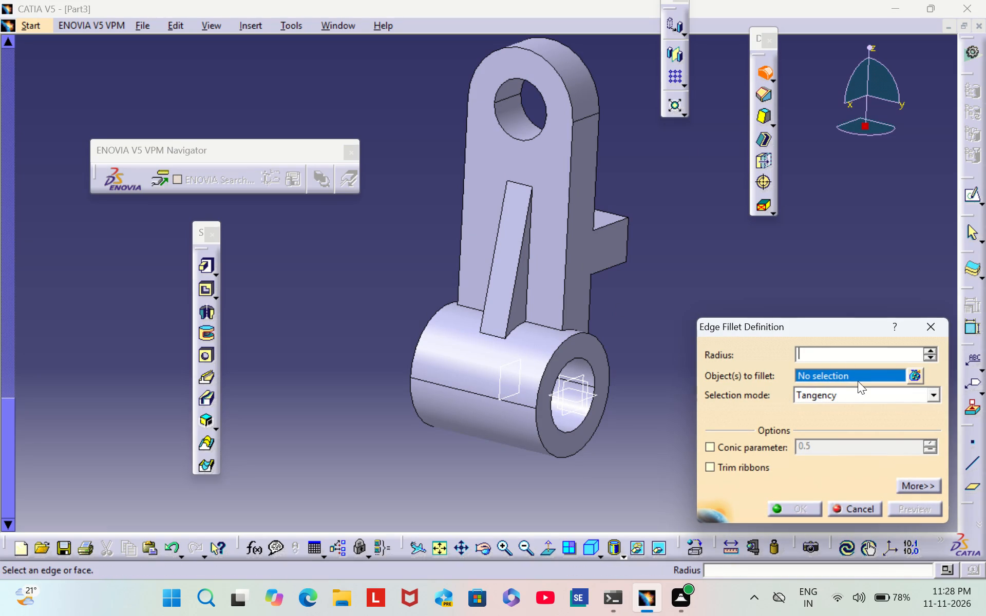
key("1")
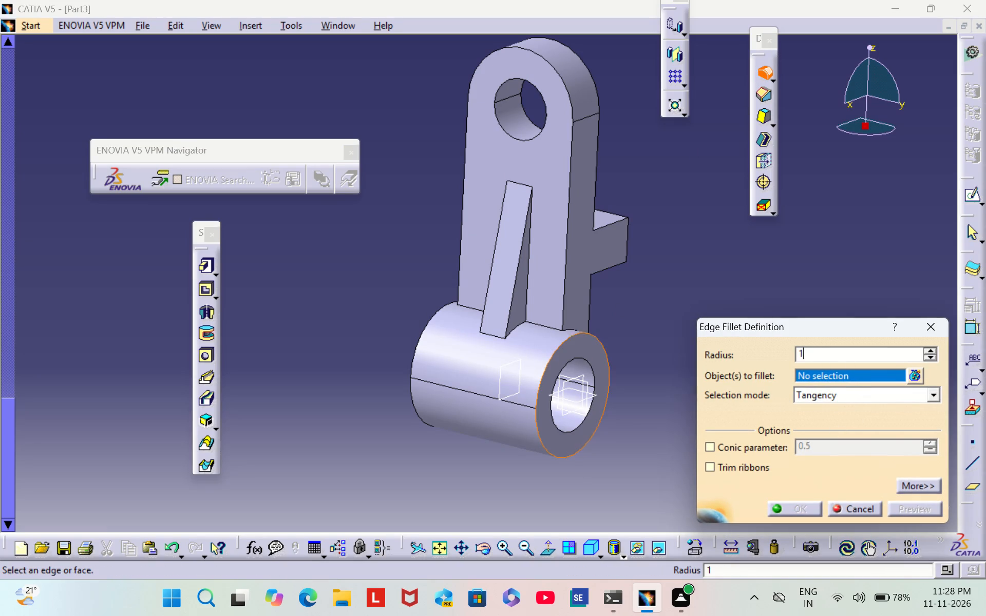
left_click(526, 298)
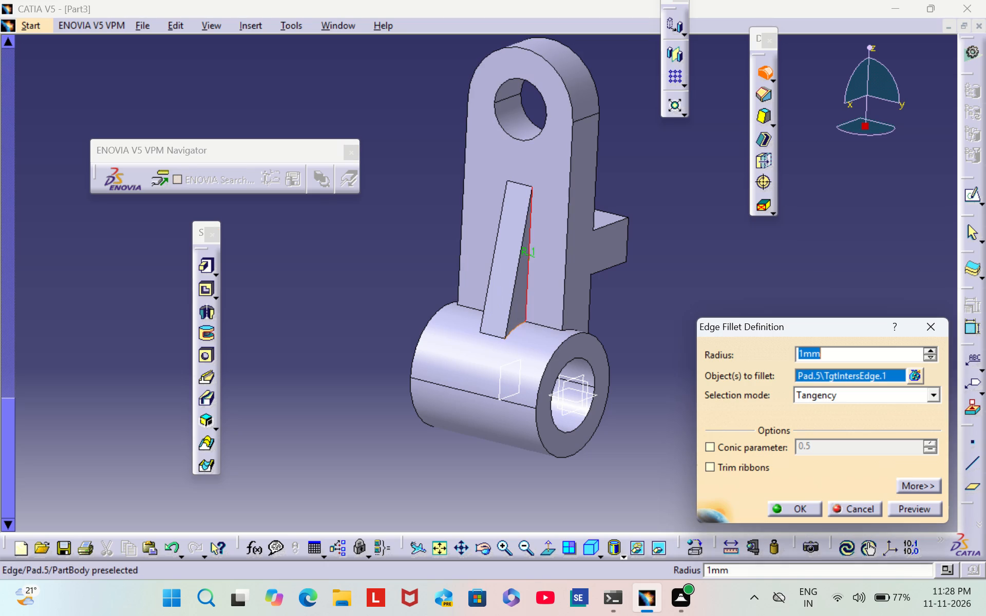
left_click(514, 292)
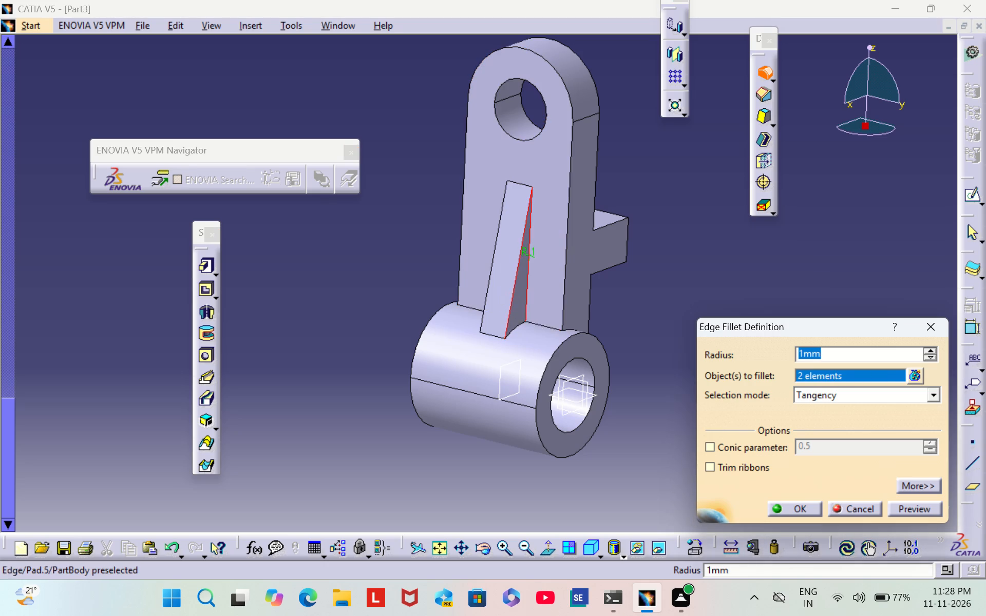
left_click(518, 322)
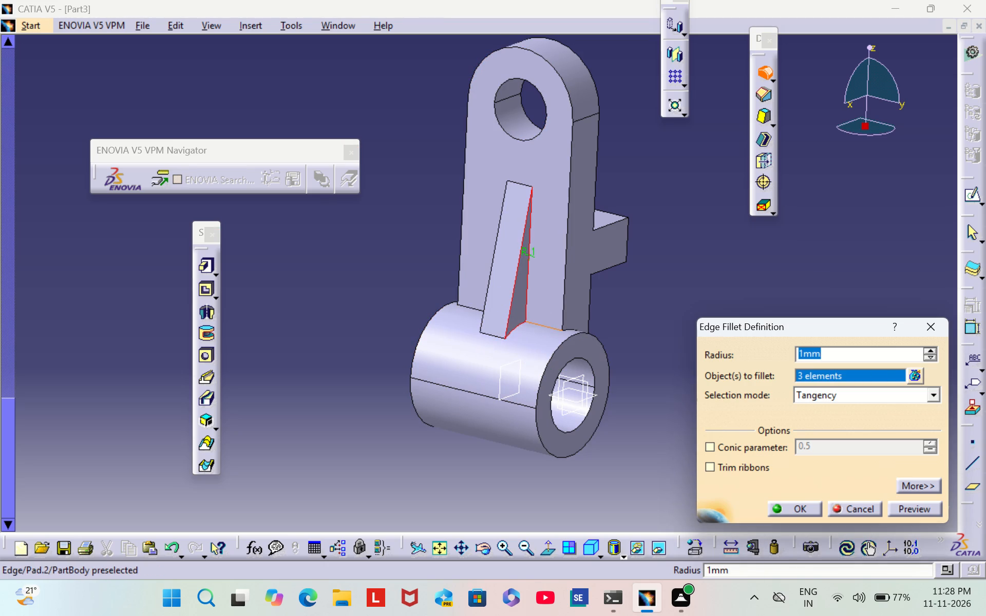
Add the plate's front junction with the cylinder, its front and rear outline edges, and the projection's near-side edges to the fillet.
left_click(542, 323)
left_click(565, 267)
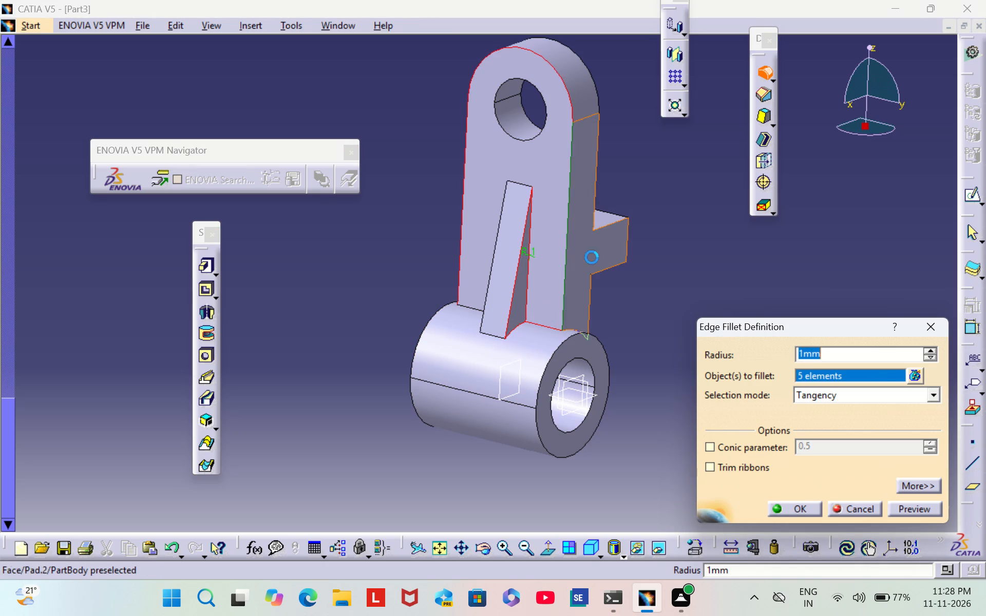
left_click(603, 225)
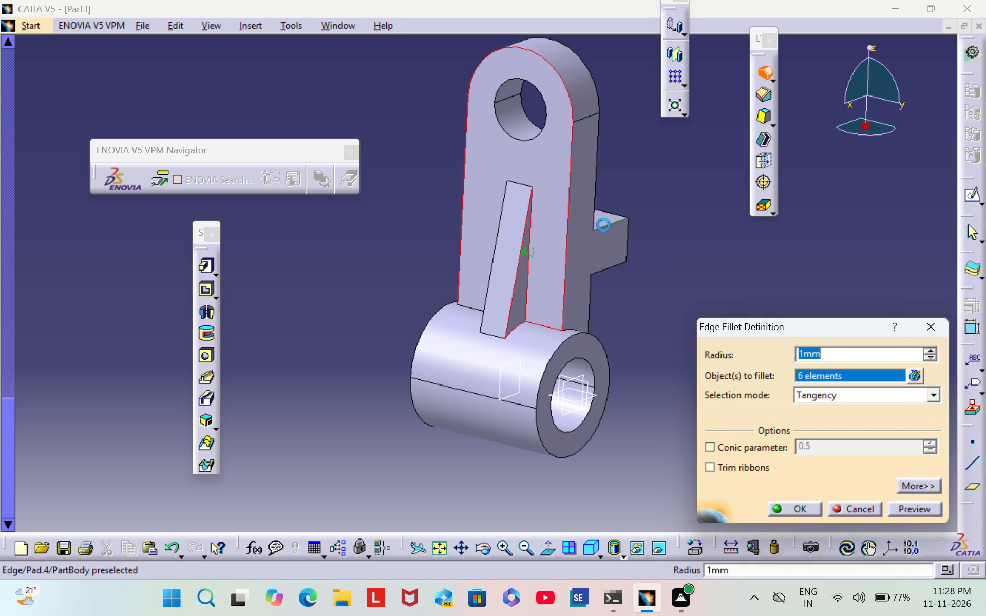
left_click(595, 187)
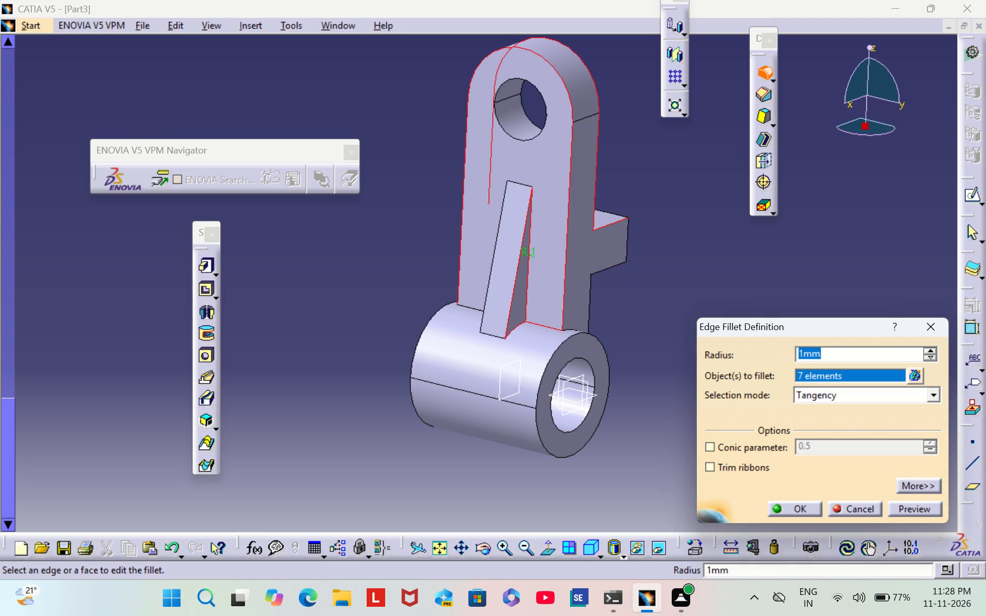
left_click(607, 266)
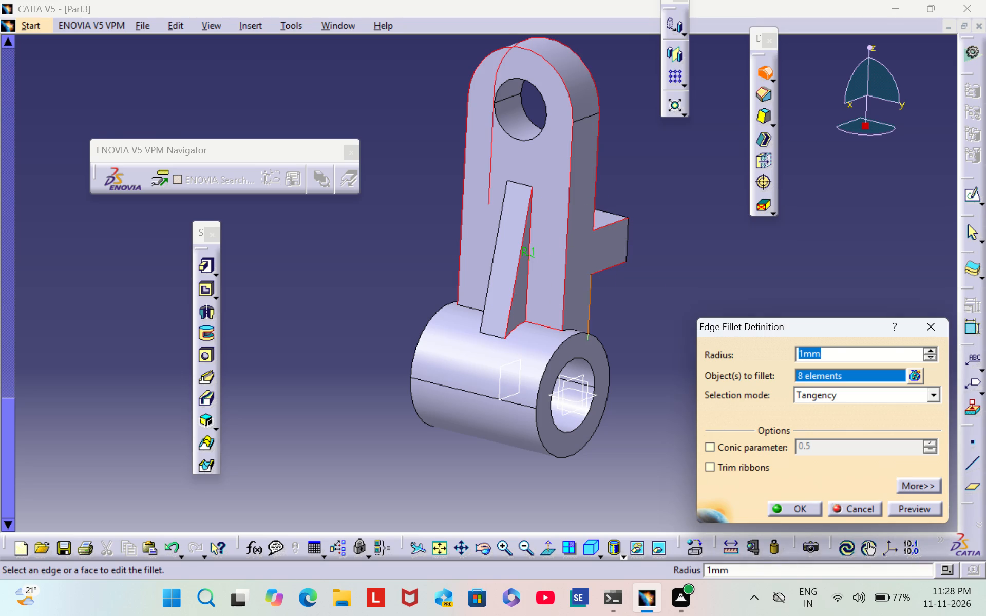
left_click(592, 305)
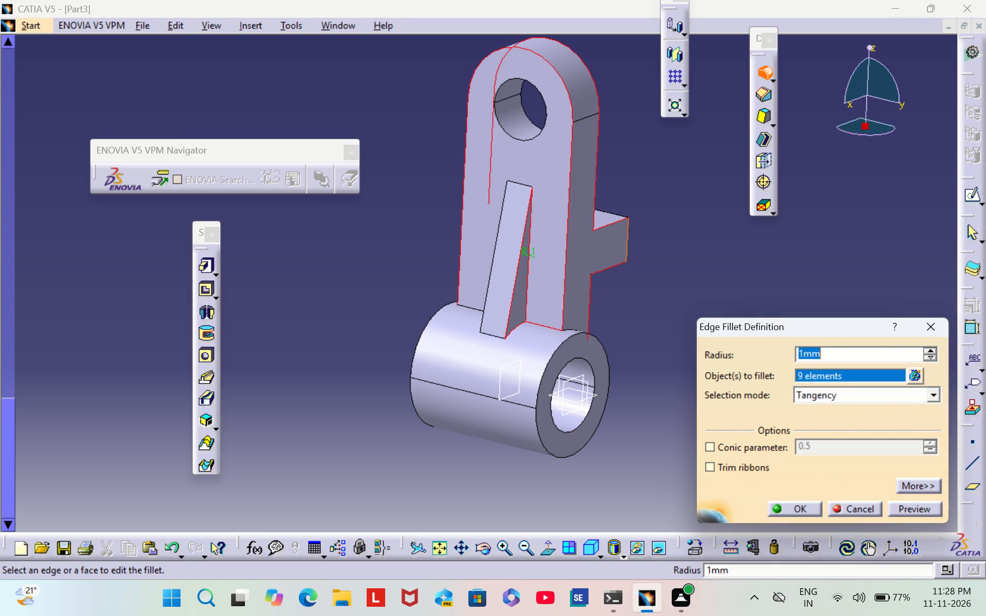
left_click(626, 233)
Add the rear rim of the plate's hole and the projection's upper junction, end-face and far-side edges to the fillet.
middle_click_drag(679, 203, 621, 213)
right_click_drag(679, 202, 621, 213)
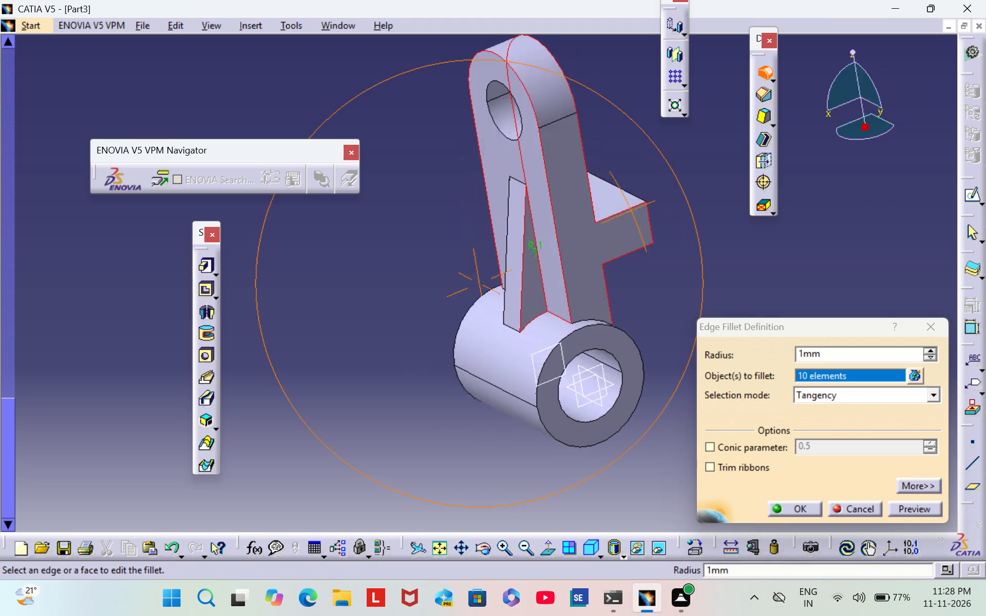
middle_click_drag(621, 213, 408, 338)
right_click_drag(621, 213, 408, 338)
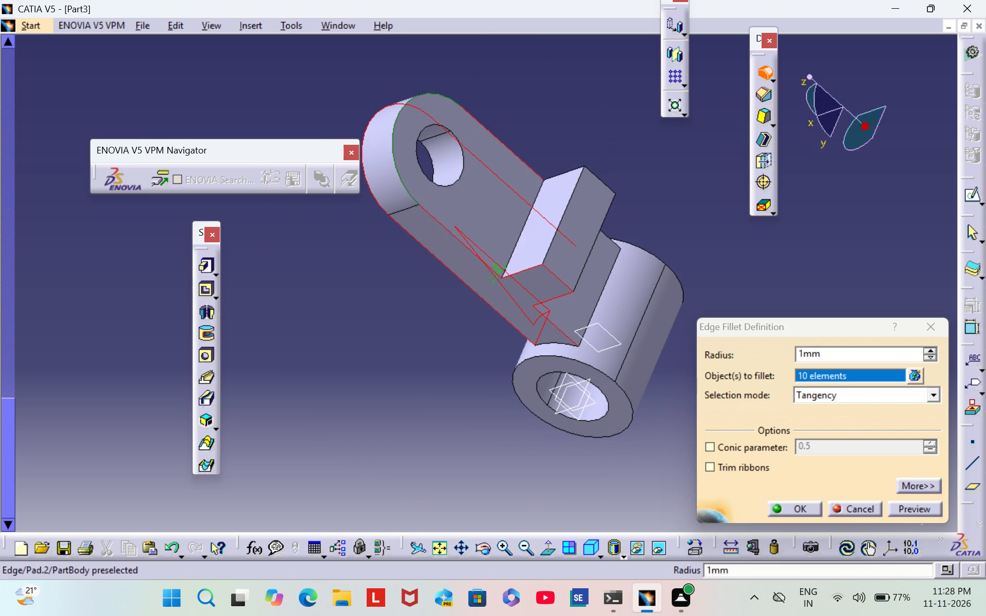
left_click(463, 159)
left_click(524, 225)
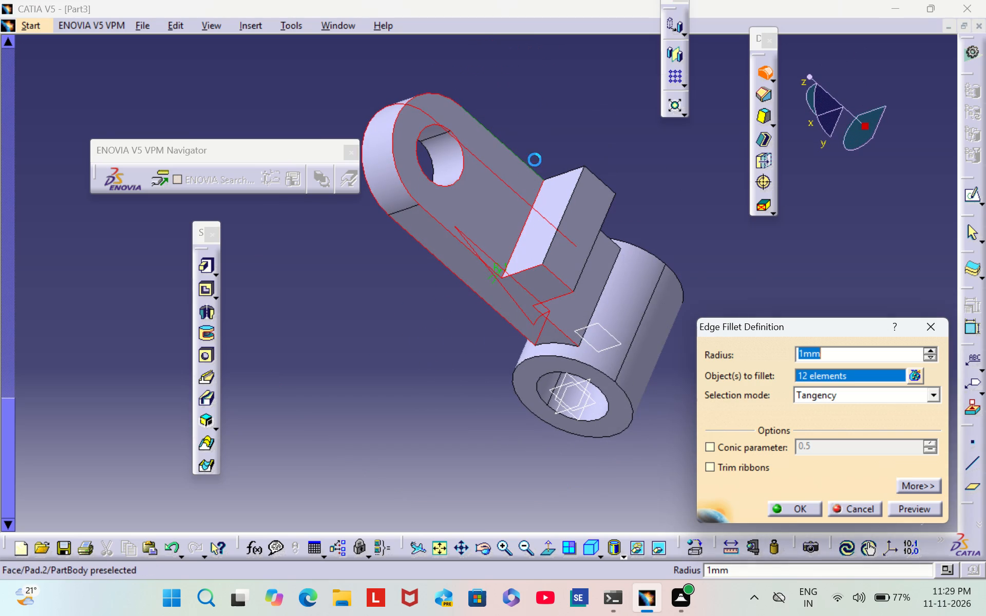
left_click(556, 173)
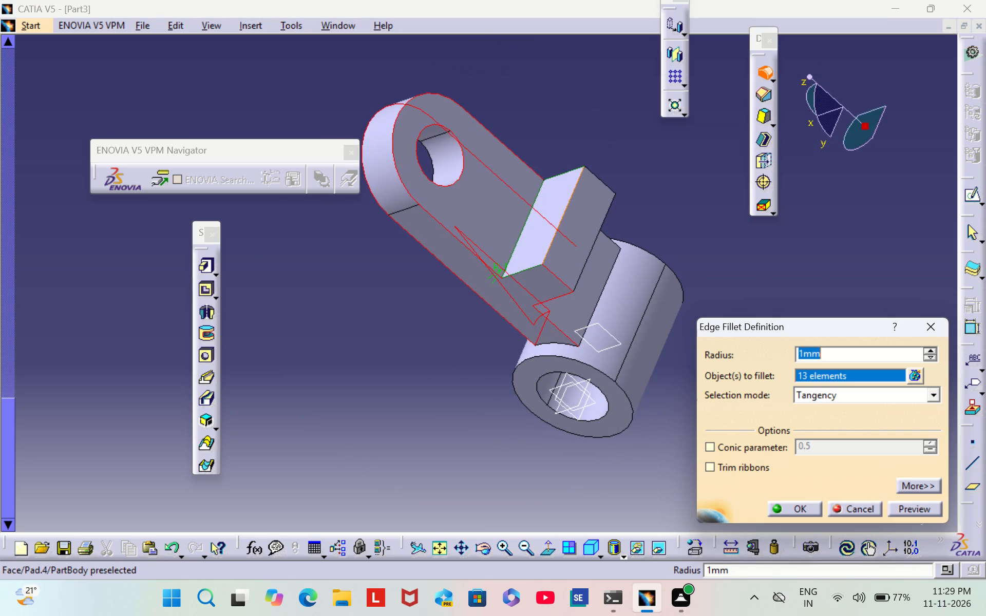
left_click(561, 219)
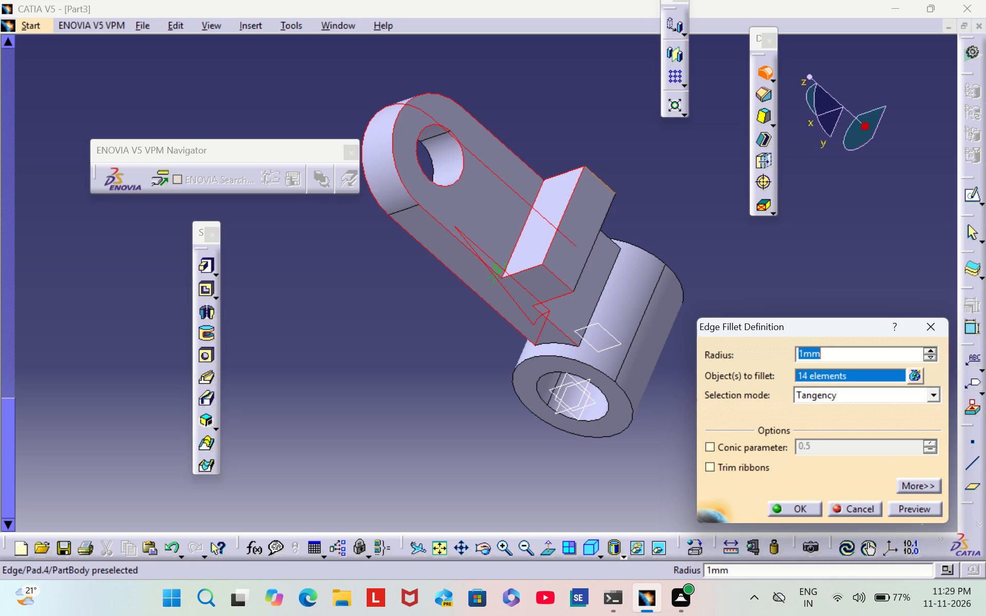
left_click(601, 175)
left_click(592, 246)
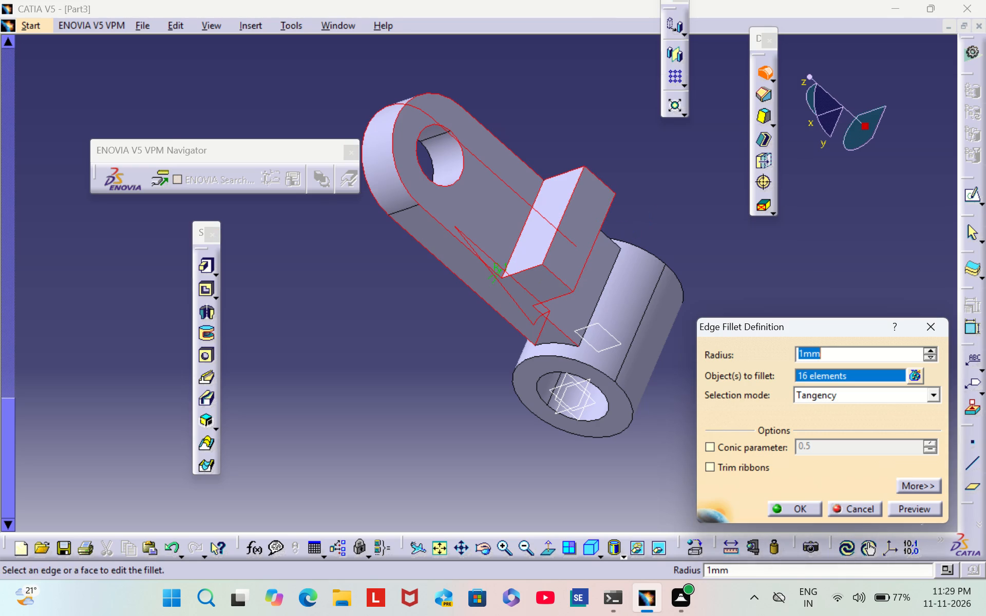
Add the projection's lower junction with the plate to the fillet, and try to add the plate's rear junction with the cylinder.
scroll(727, 238, "down", 2)
middle_click_drag(729, 235, 589, 251)
right_click_drag(729, 232, 589, 251)
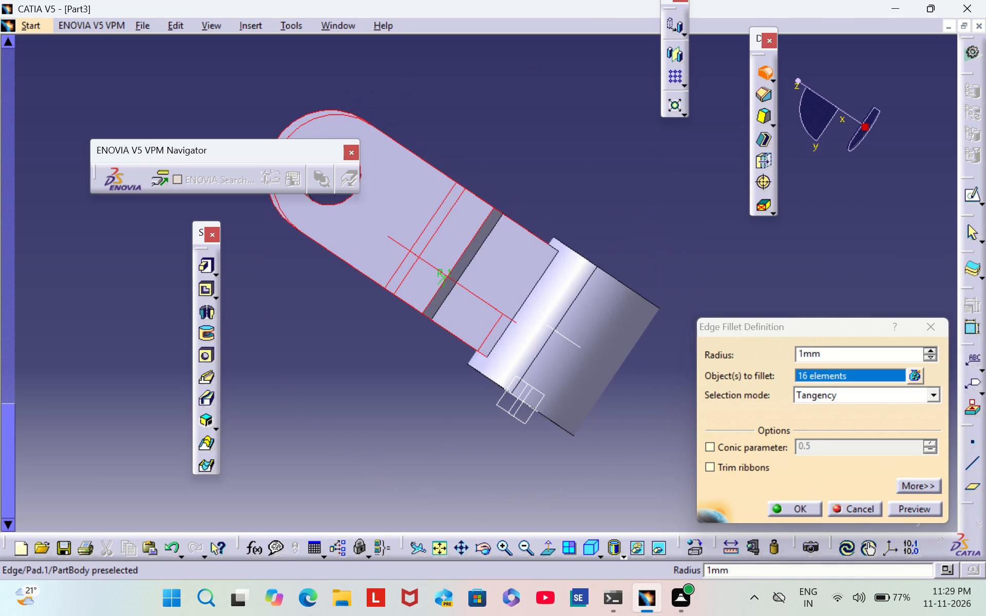
left_click(523, 303)
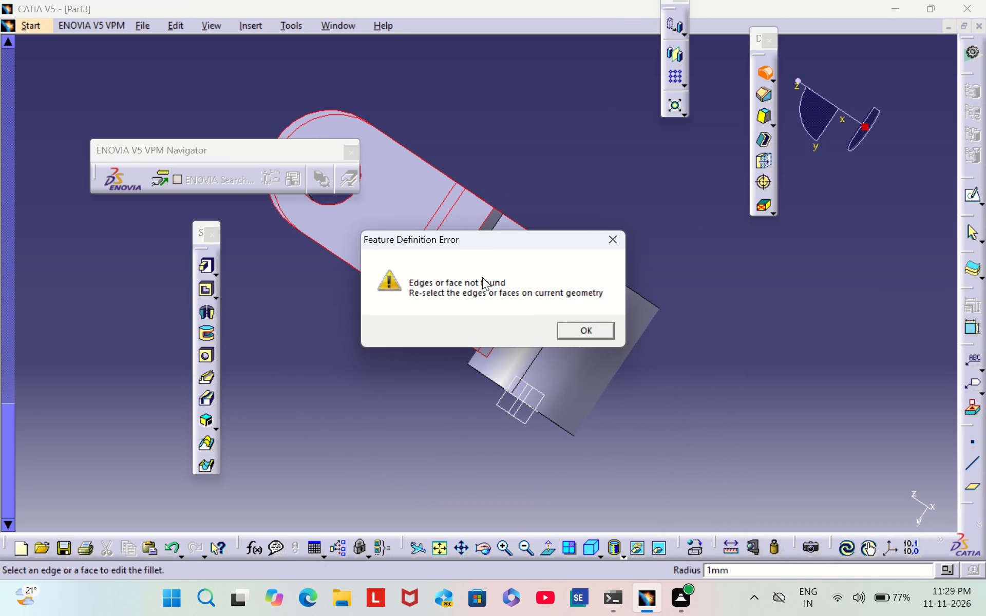
left_click(608, 234)
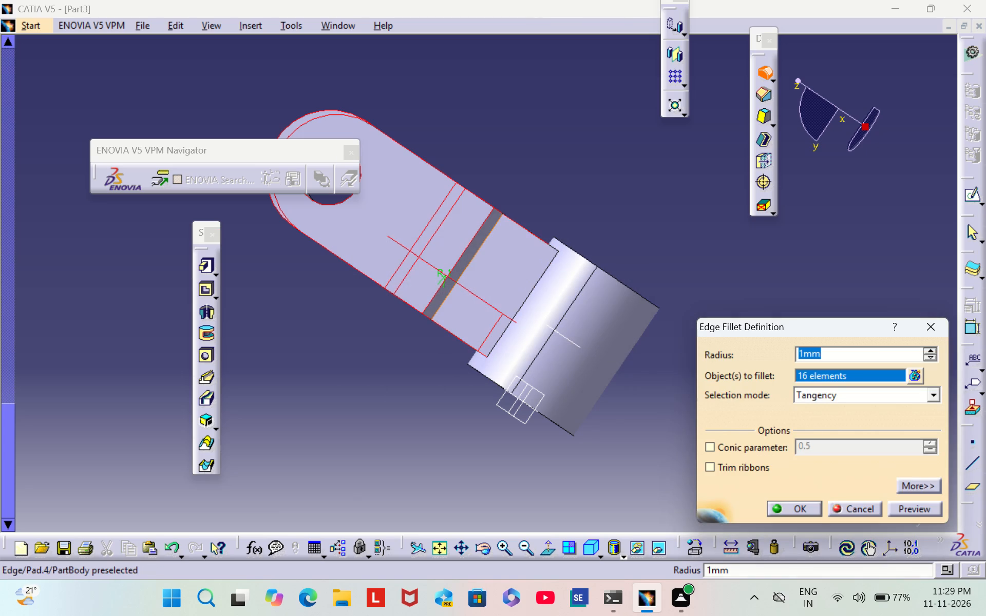
left_click(467, 265)
left_click(516, 314)
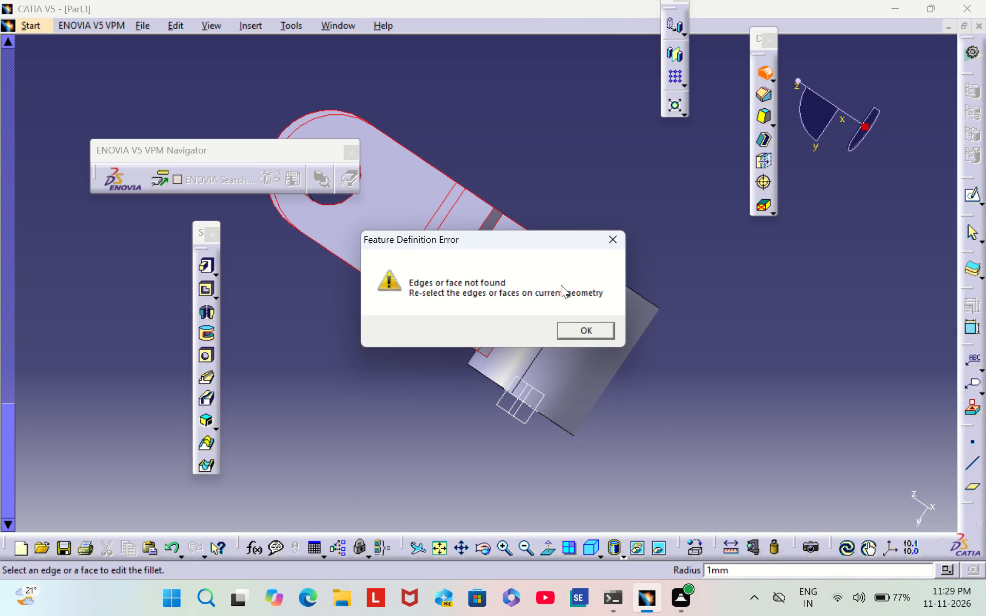
left_click(565, 323)
Add the plate's far rear edge between the projection and cylinder, and try again to include the rear plate-cylinder junction.
scroll(345, 372, "down", 3)
middle_click_drag(347, 368, 425, 321)
right_click_drag(348, 365, 425, 321)
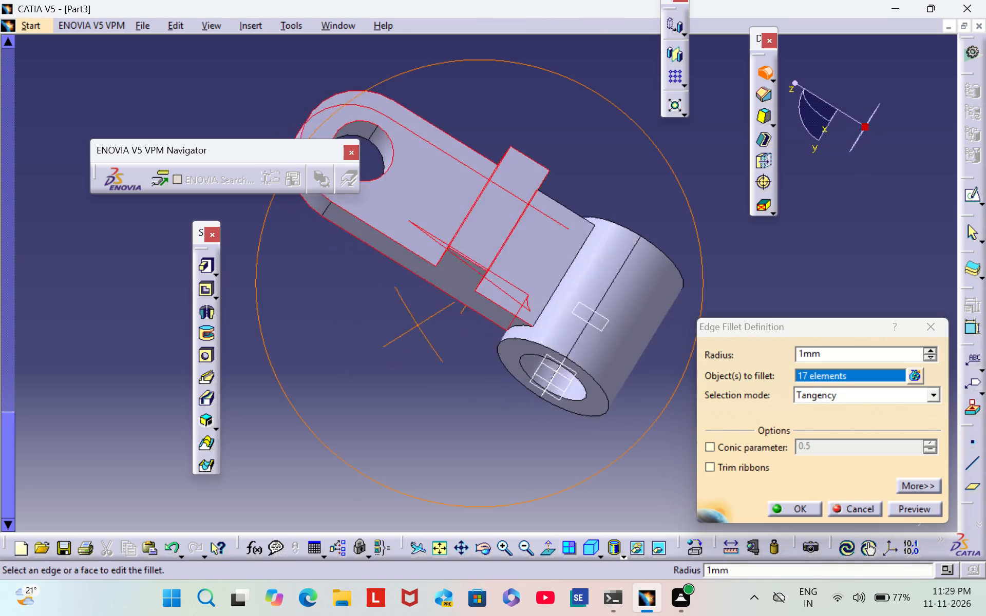
middle_click_drag(425, 321, 544, 283)
right_click_drag(425, 321, 544, 283)
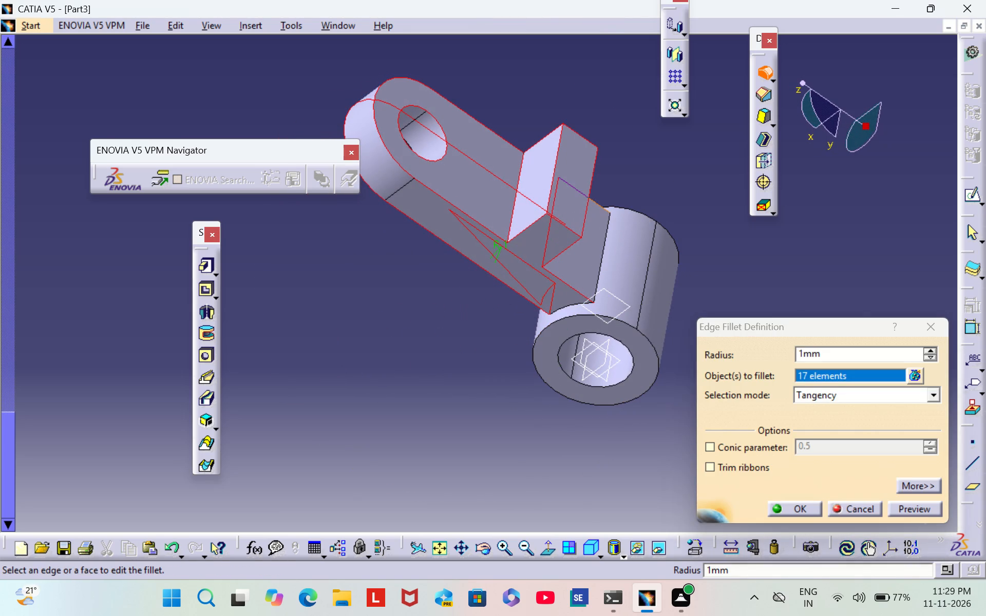
left_click(600, 201)
left_click(597, 263)
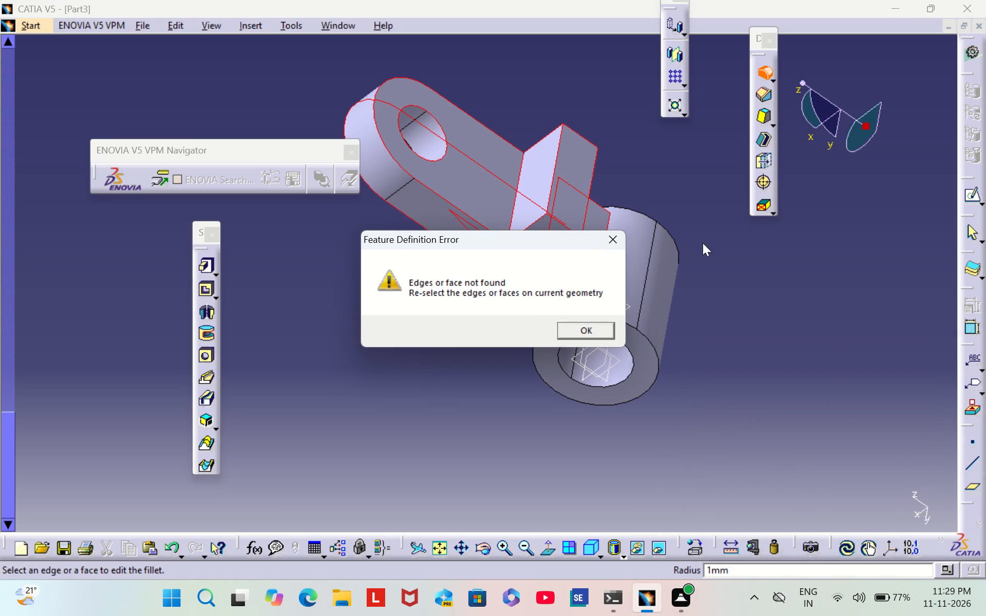
left_click(593, 328)
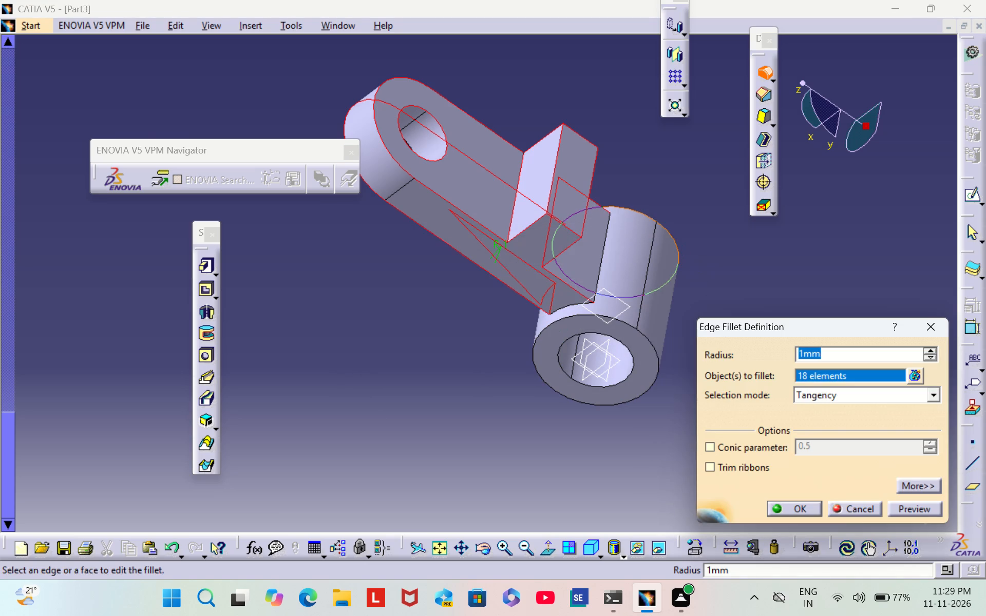
Add the outer circular edges at both ends of the cylinder to the fillet.
left_click(648, 216)
scroll(492, 385, "down", 2)
middle_click_drag(493, 383, 674, 262)
right_click_drag(495, 382, 674, 262)
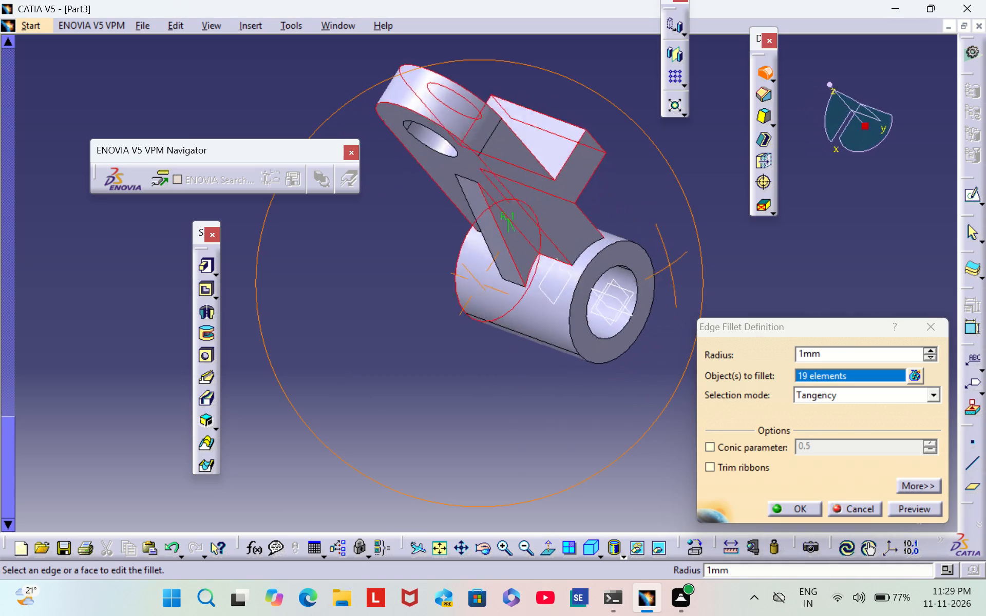
middle_click_drag(674, 262, 682, 257)
right_click_drag(674, 262, 682, 257)
left_click(570, 285)
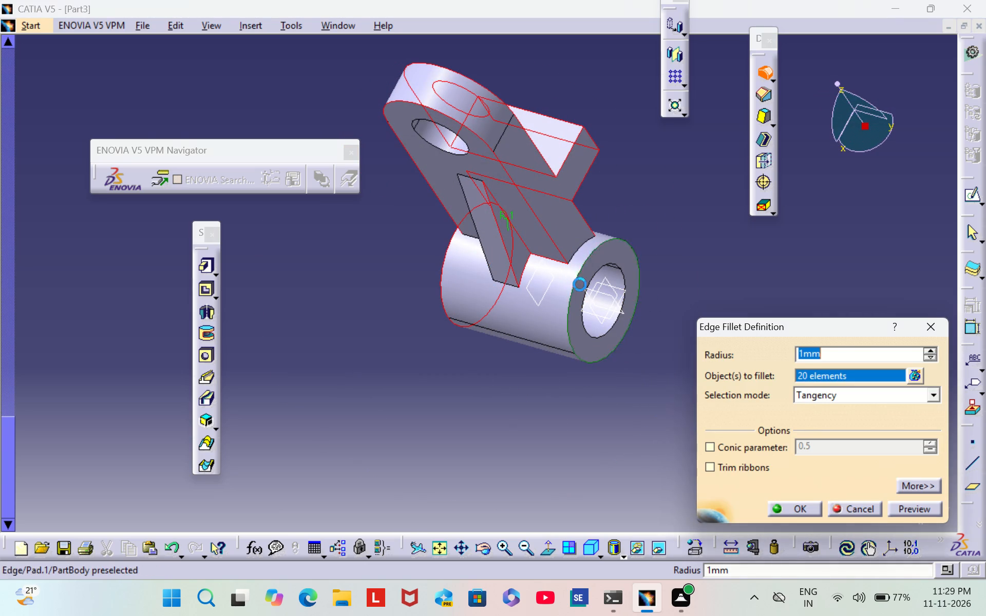
Add the rib's other slanted edge, its bottom edge on the cylinder and its top edge on the plate to the fillet.
left_click(481, 249)
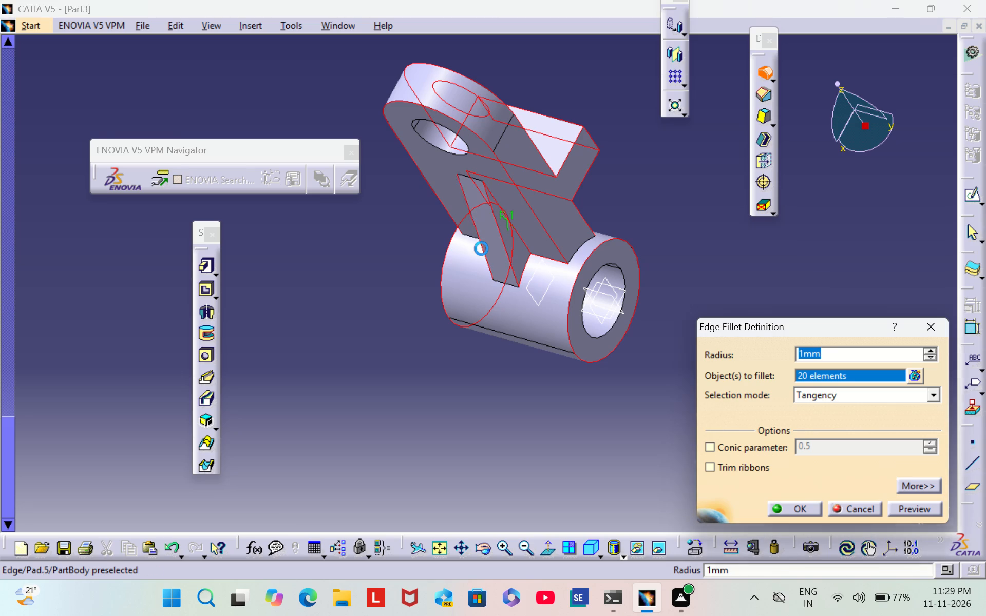
left_click(501, 281)
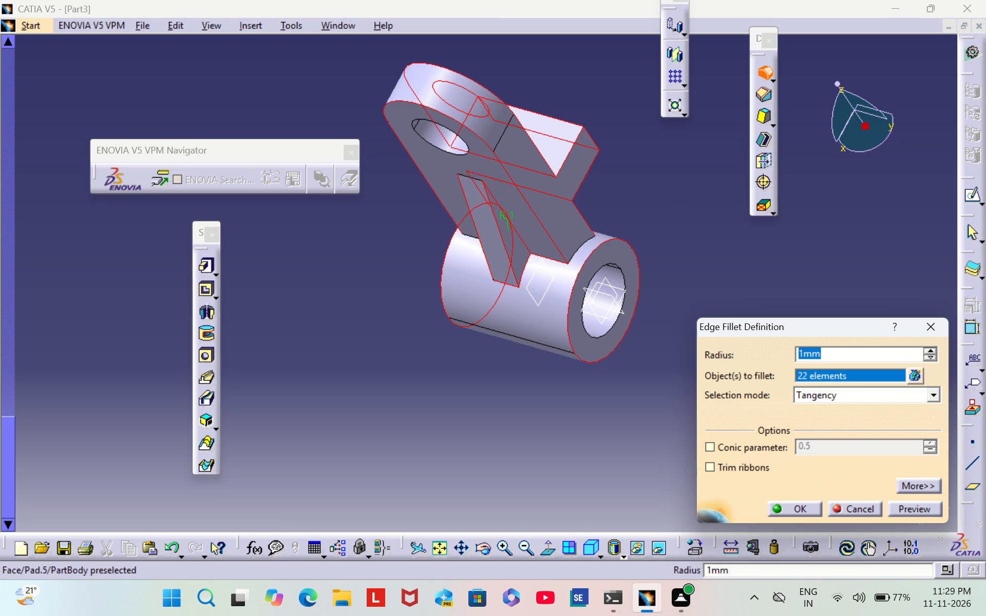
left_click(462, 176)
Add the front rim of the plate's hole and both end rims of the cylinder's bore to the fillet.
left_click(440, 148)
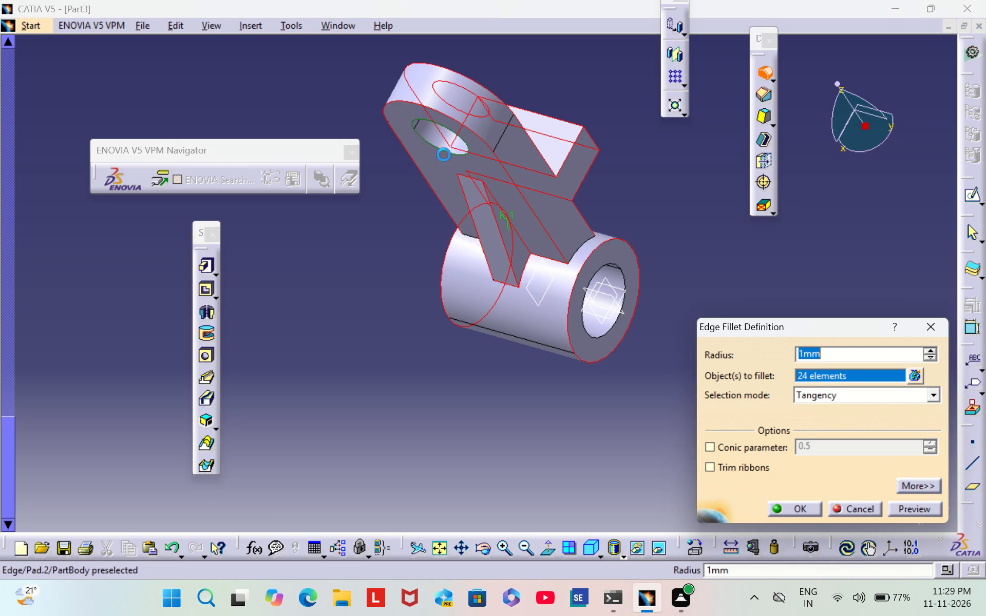
left_click(599, 269)
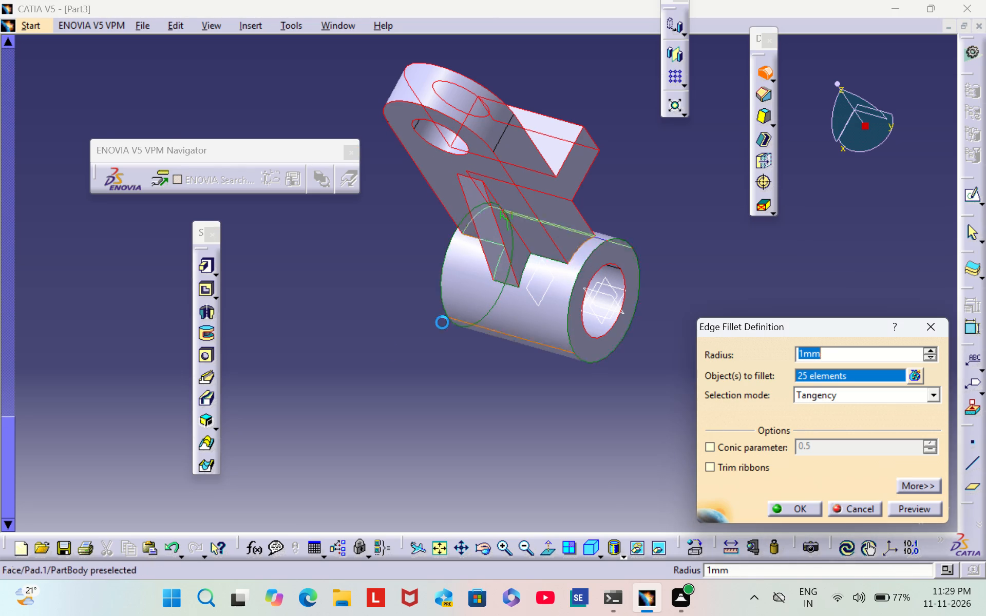
scroll(389, 355, "down", 1)
middle_click_drag(389, 355, 609, 306)
right_click_drag(389, 355, 609, 306)
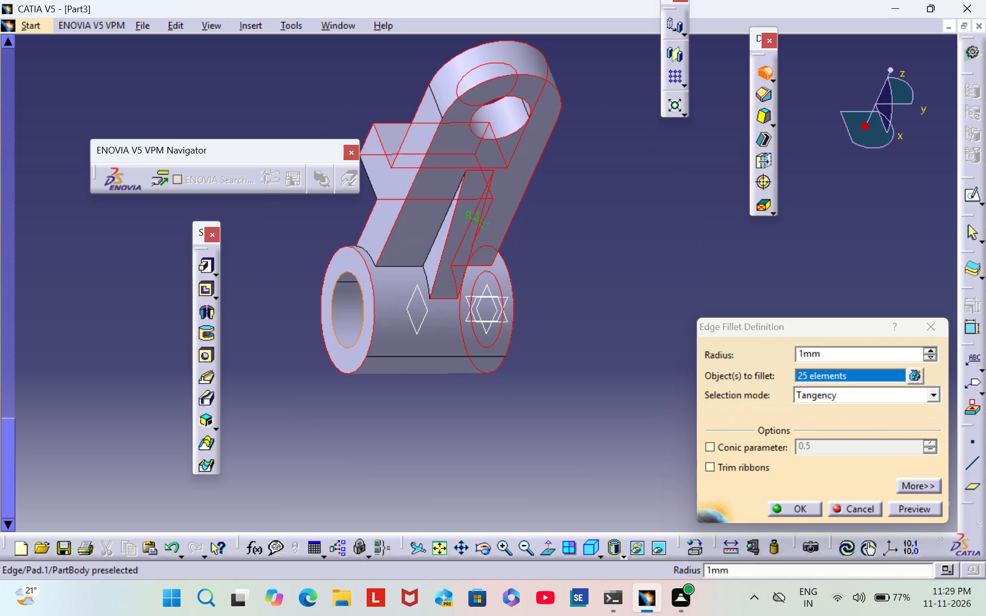
left_click(352, 348)
Add the front plate-cylinder junction, the rib side's junction with the plate, and its curved edge on the cylinder to the fillet.
middle_click_drag(280, 356, 322, 349)
scroll(281, 356, "down", 1)
right_click_drag(282, 356, 322, 349)
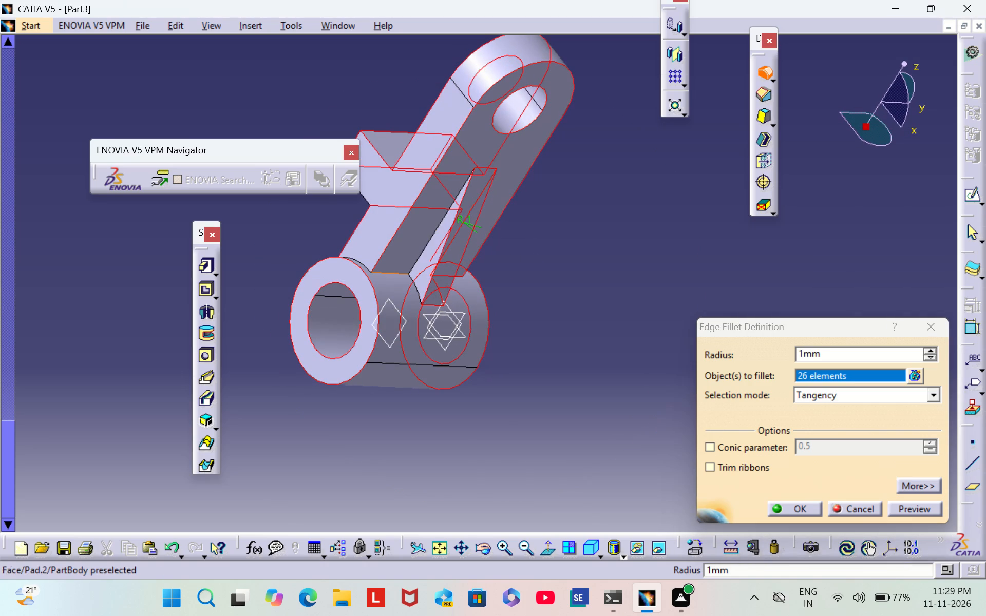
left_click(384, 273)
left_click(424, 248)
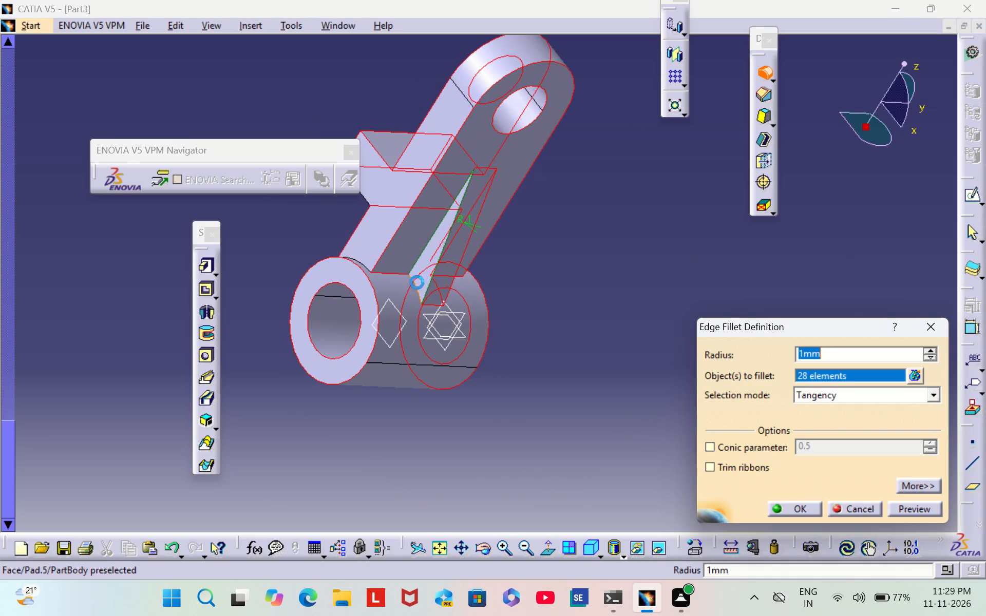
left_click(418, 290)
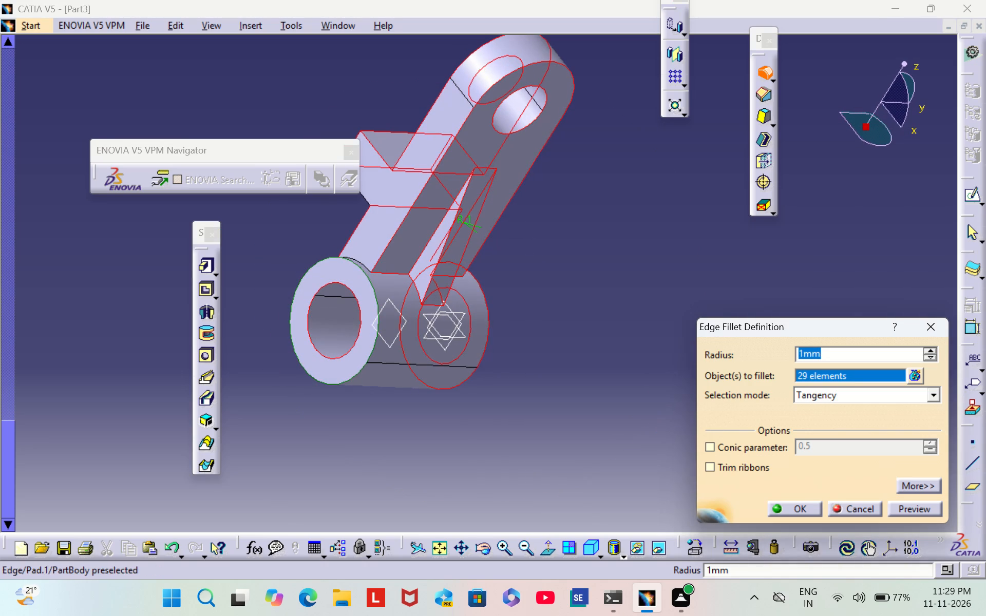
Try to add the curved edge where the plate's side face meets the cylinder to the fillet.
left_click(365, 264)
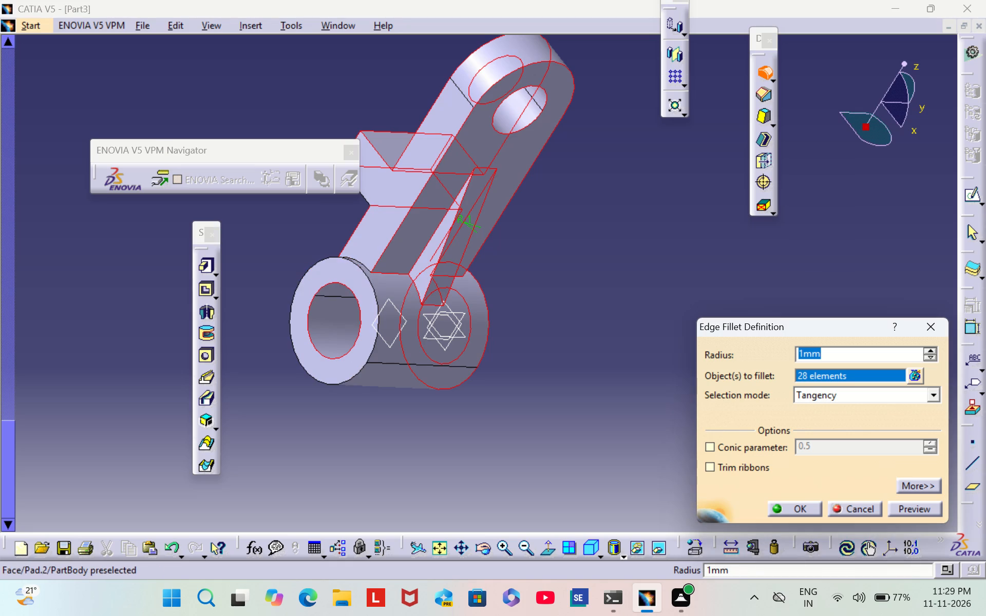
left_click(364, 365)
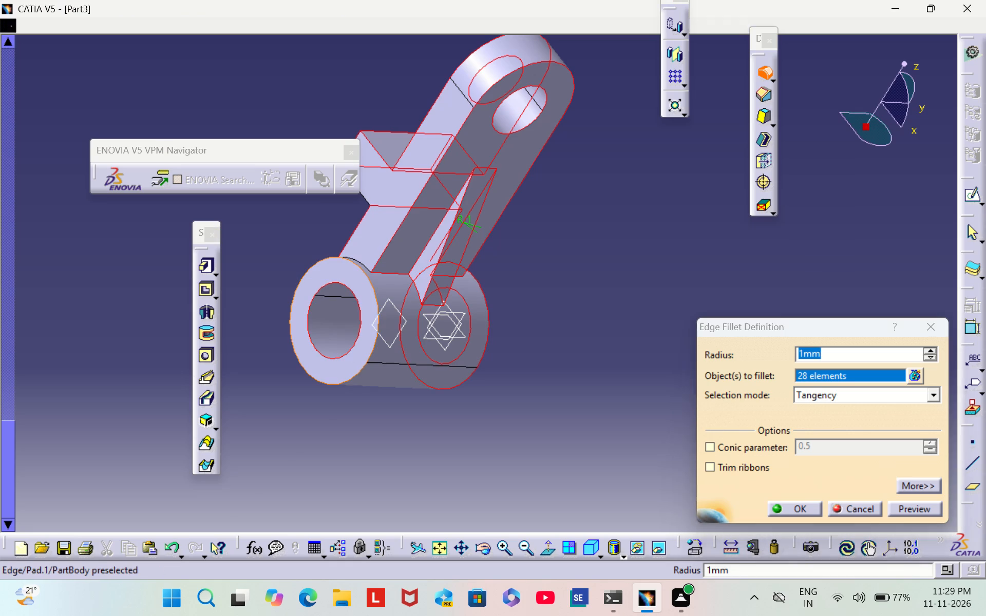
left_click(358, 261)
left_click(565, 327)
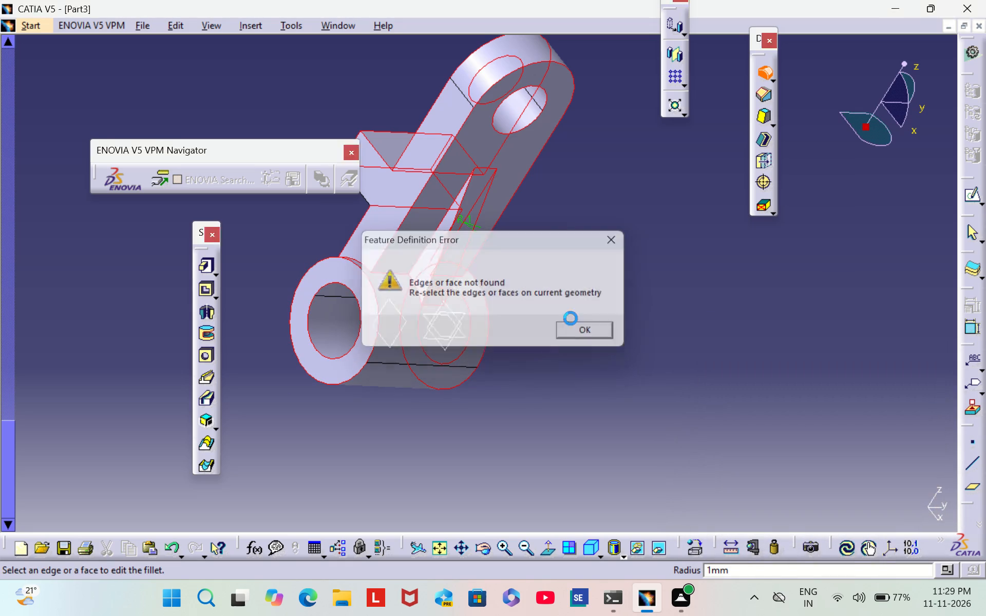
Apply the 1 mm edge fillet to all the selected edges.
scroll(624, 258, "down", 1)
middle_click_drag(624, 256, 397, 411)
right_click_drag(624, 256, 397, 411)
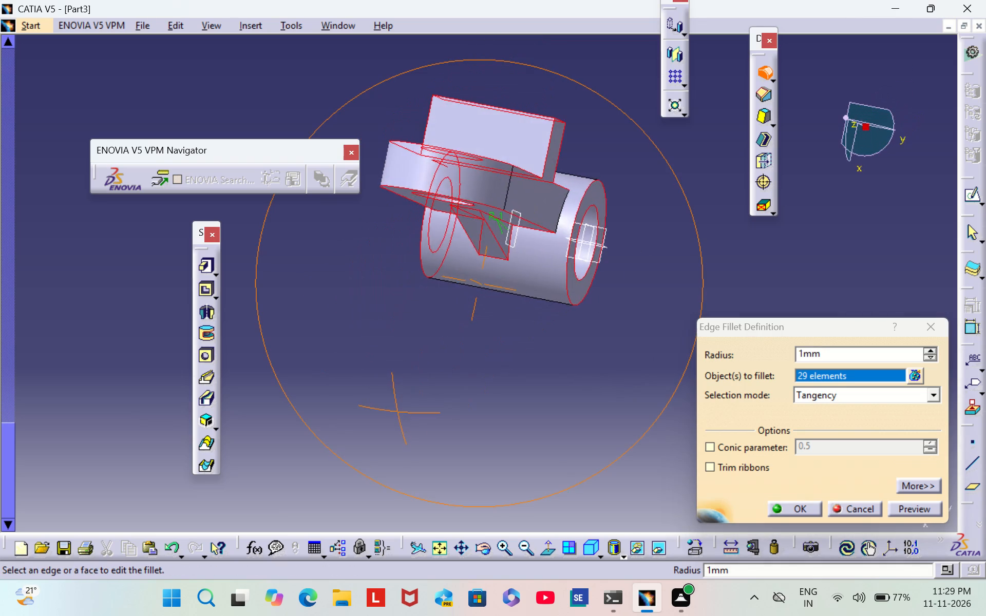
right_click_drag(397, 411, 610, 242)
middle_click_drag(397, 411, 610, 242)
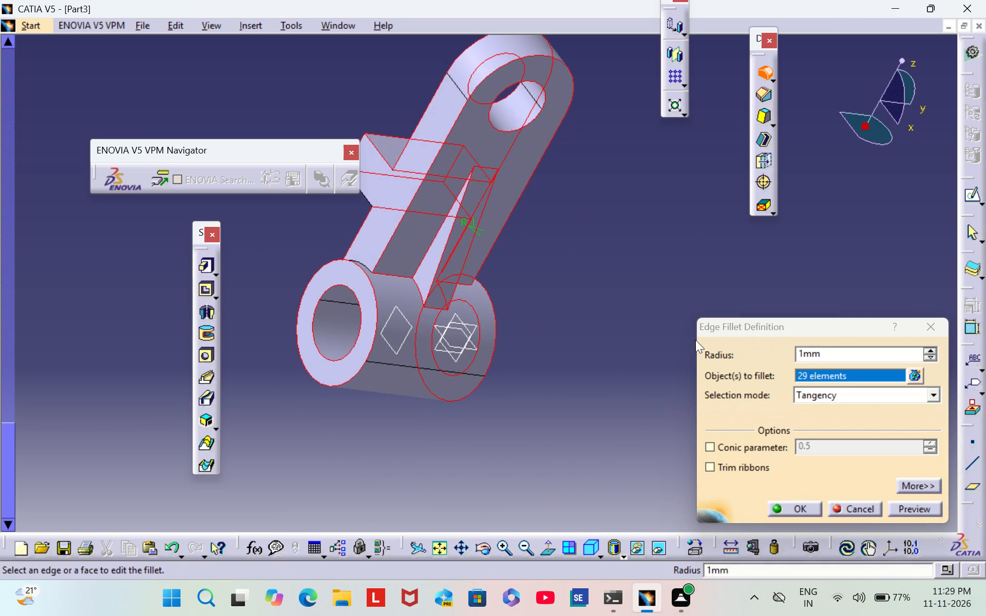
middle_click_drag(592, 276, 446, 366)
scroll(592, 276, "down", 1)
right_click_drag(592, 276, 446, 366)
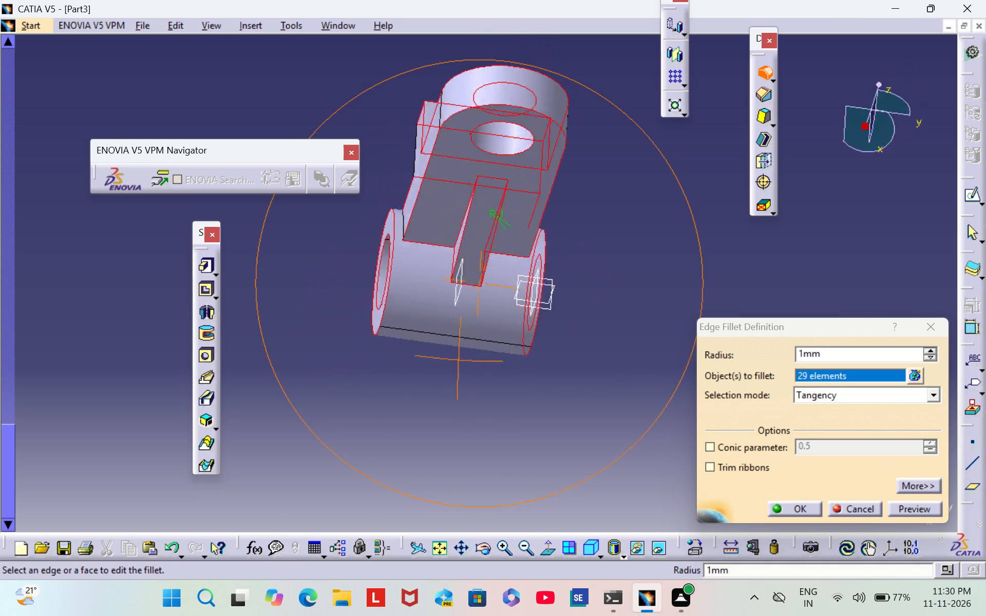
middle_click_drag(446, 366, 374, 384)
right_click_drag(446, 366, 374, 384)
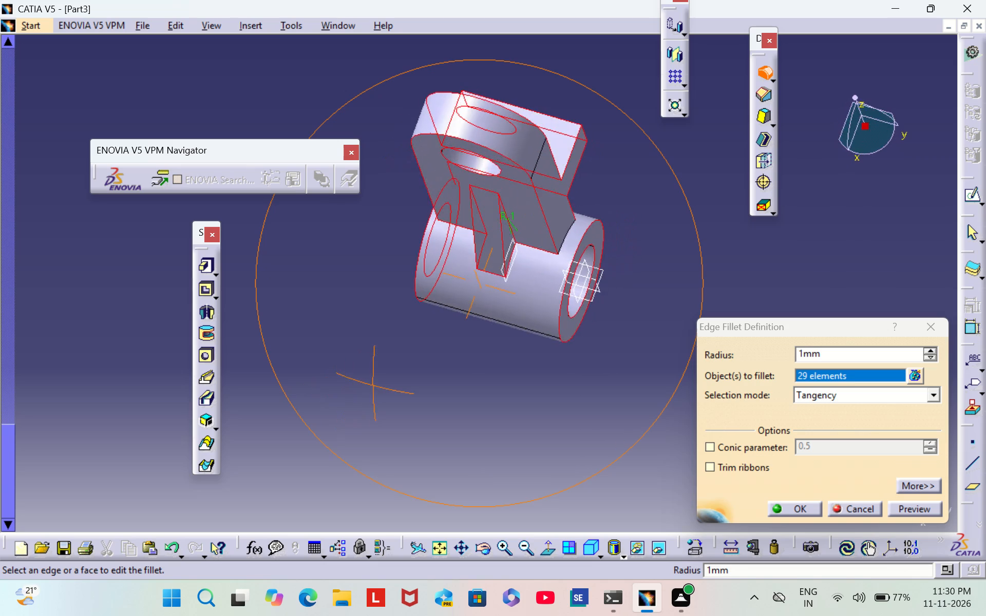
right_click_drag(374, 384, 542, 295)
middle_click_drag(374, 384, 542, 295)
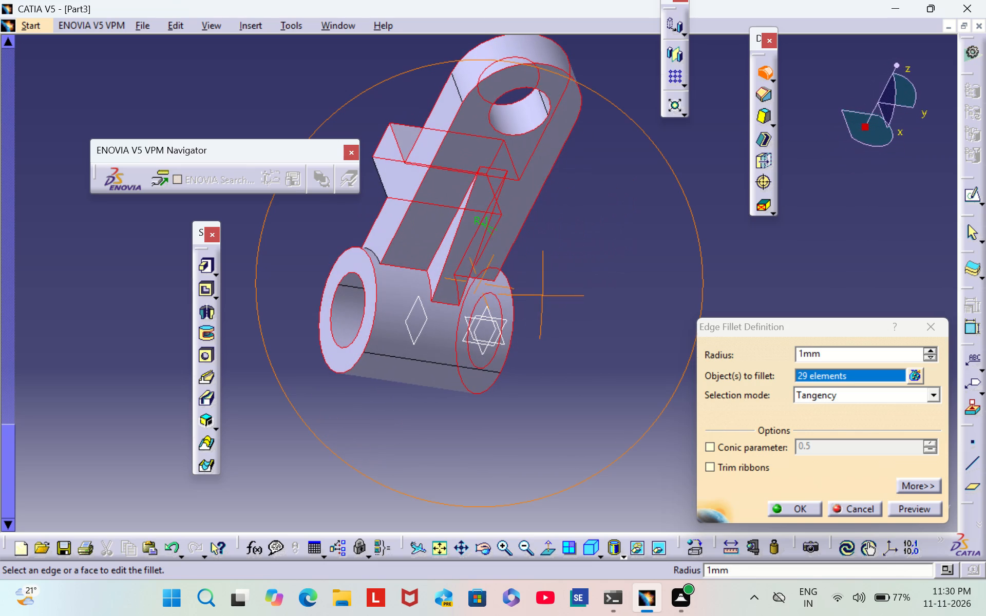
left_click(800, 507)
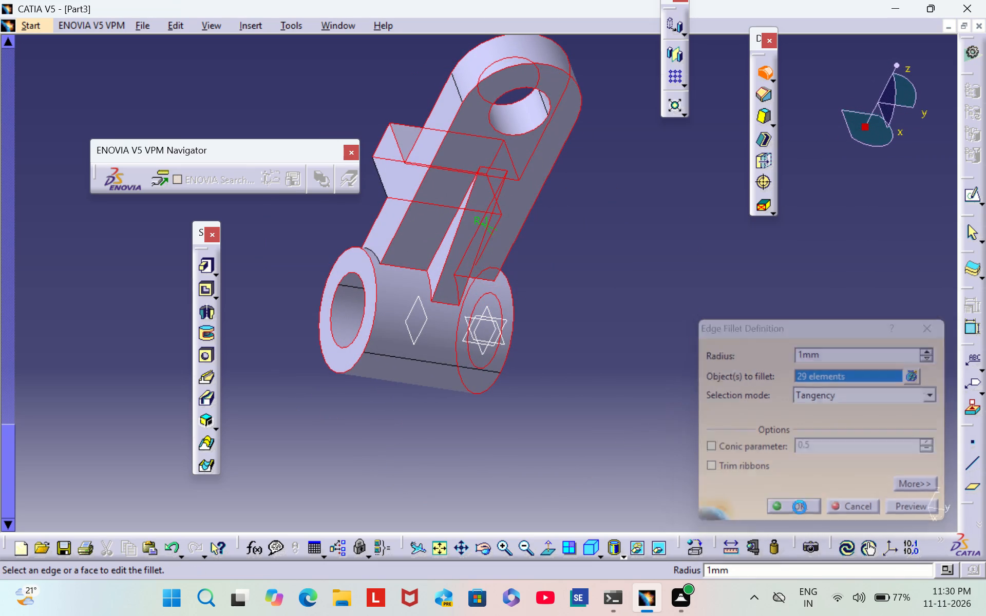
left_click(636, 283)
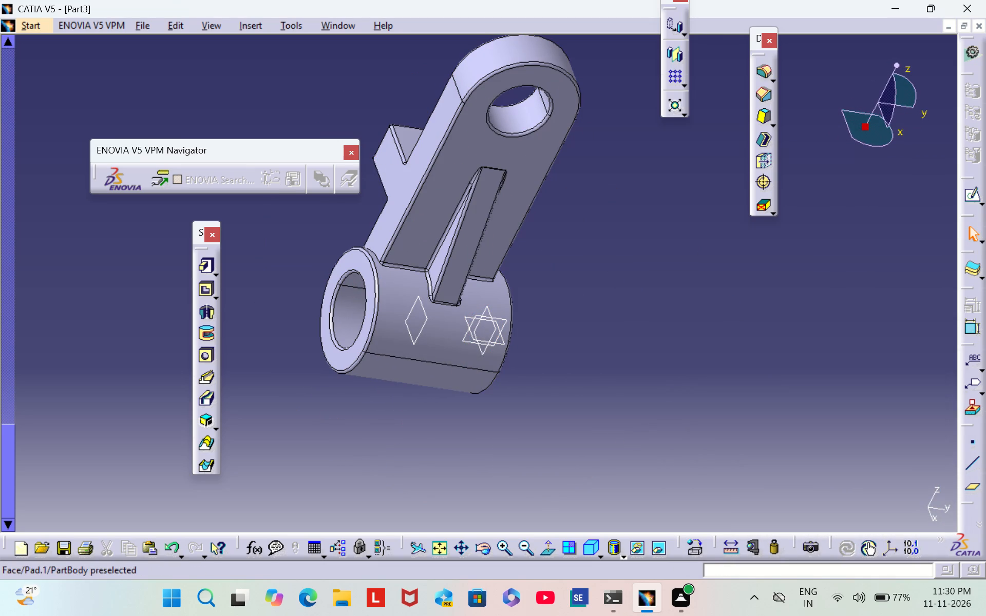
Examine the filleted part from all sides, checking the plate, rib, projection and cylinder edges.
middle_click_drag(610, 346, 463, 316)
scroll(610, 346, "down", 1)
right_click_drag(610, 346, 463, 316)
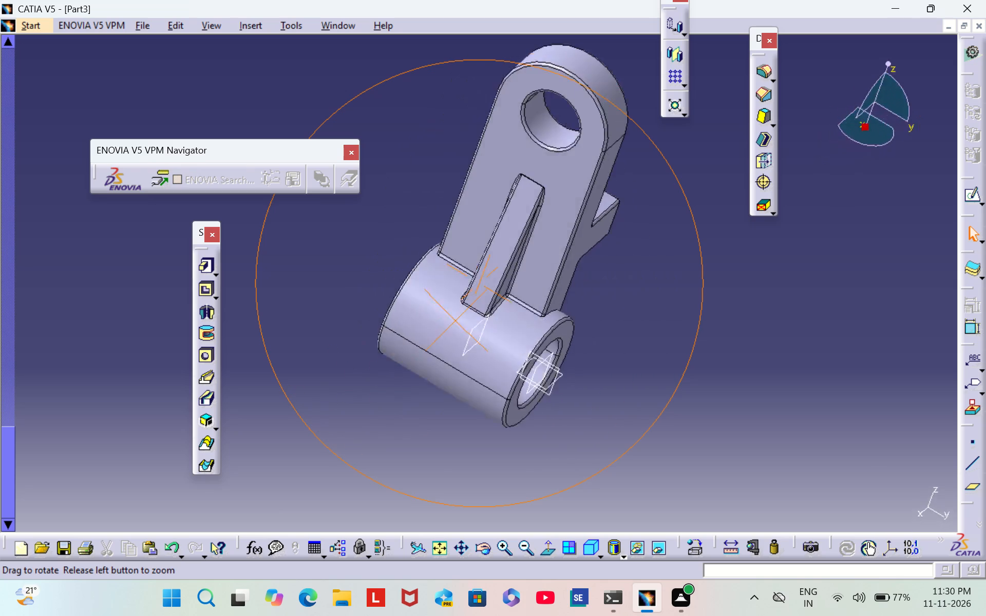
right_click_drag(463, 316, 467, 384)
middle_click_drag(463, 316, 467, 384)
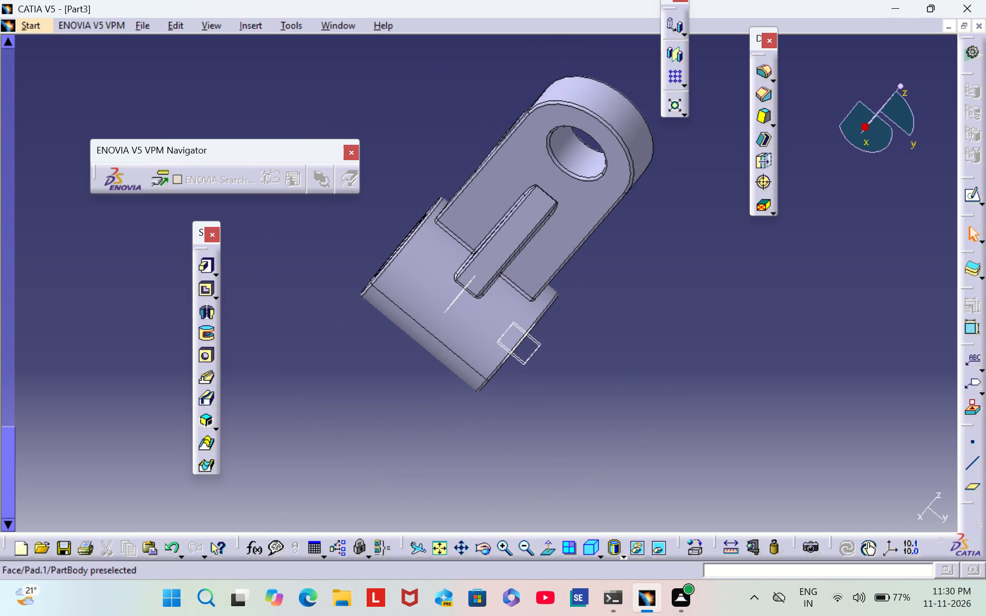
middle_click_drag(697, 274, 577, 234)
right_click_drag(697, 274, 577, 234)
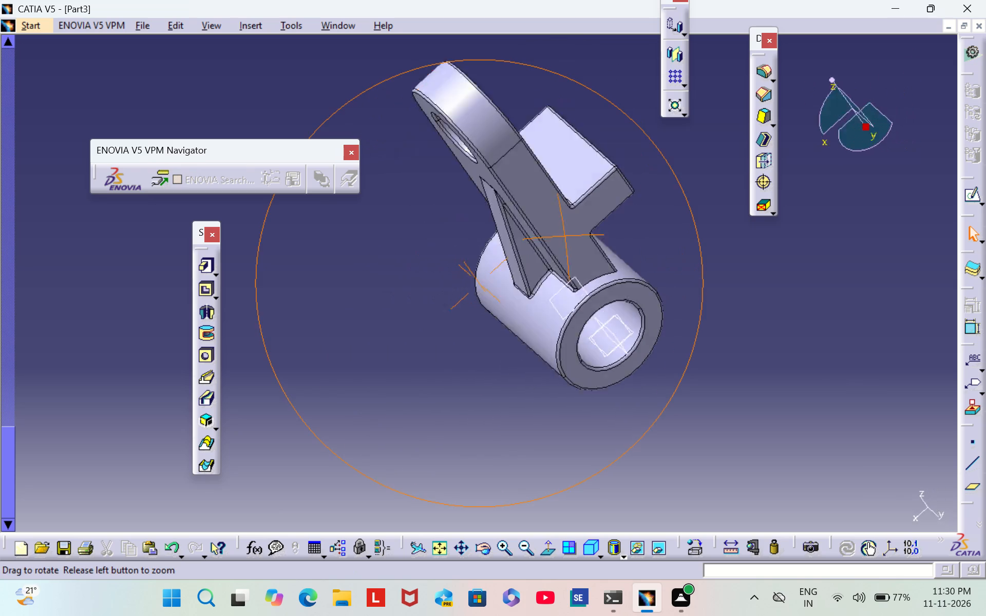
right_click_drag(577, 234, 696, 207)
middle_click_drag(577, 234, 696, 207)
scroll(298, 358, "down", 2)
middle_click_drag(298, 357, 356, 351)
right_click_drag(302, 357, 356, 351)
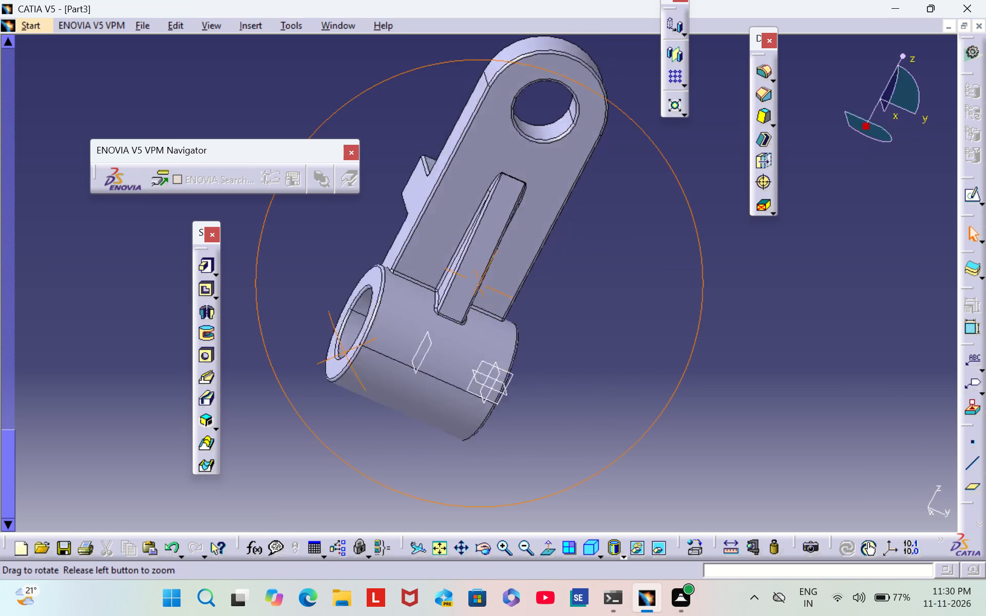
right_click_drag(356, 351, 559, 368)
middle_click_drag(356, 351, 559, 369)
scroll(270, 259, "down", 1)
middle_click_drag(270, 259, 545, 370)
right_click_drag(271, 259, 545, 370)
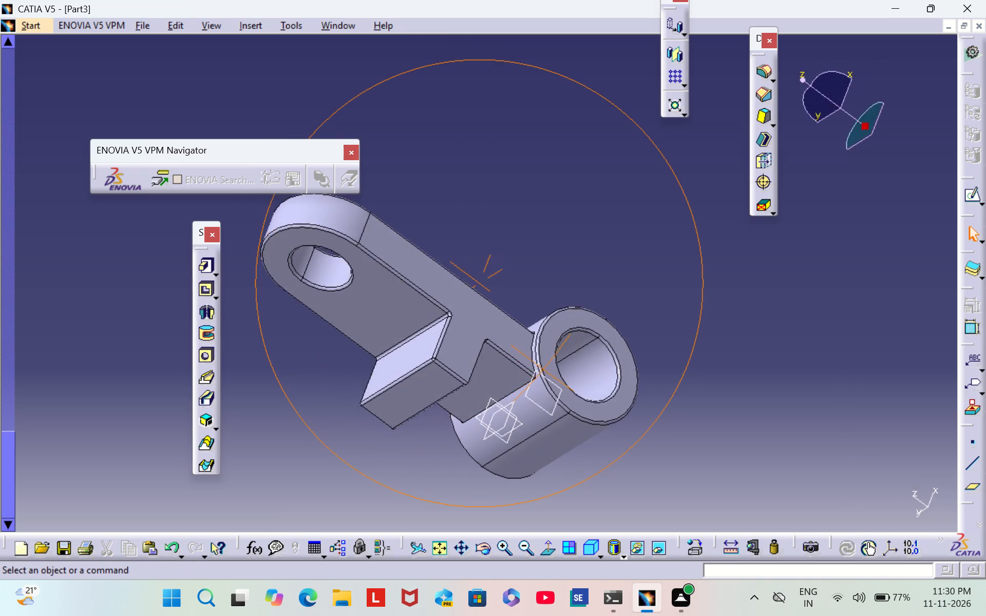
right_click_drag(545, 370, 677, 297)
middle_click_drag(545, 370, 677, 297)
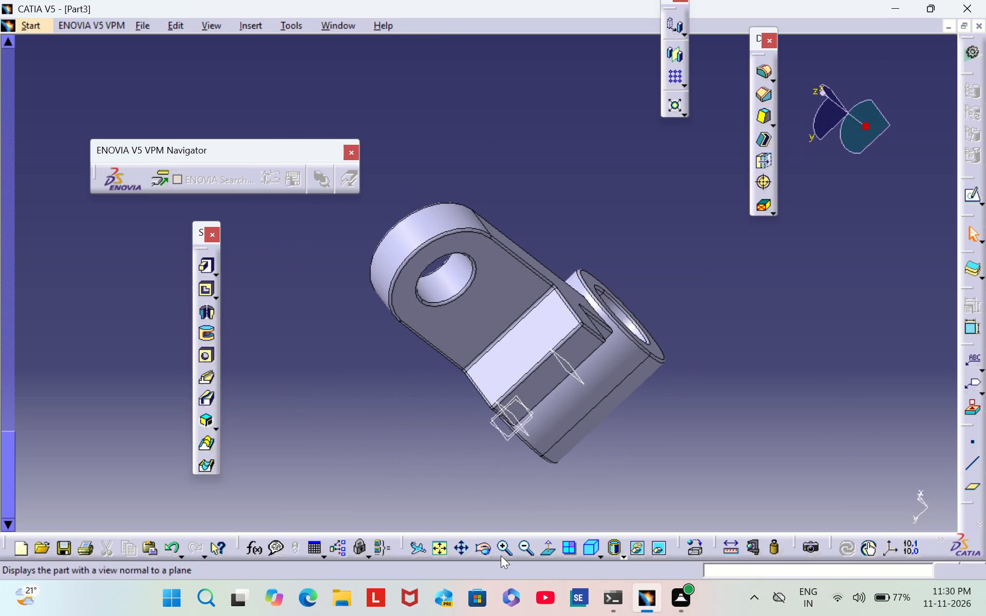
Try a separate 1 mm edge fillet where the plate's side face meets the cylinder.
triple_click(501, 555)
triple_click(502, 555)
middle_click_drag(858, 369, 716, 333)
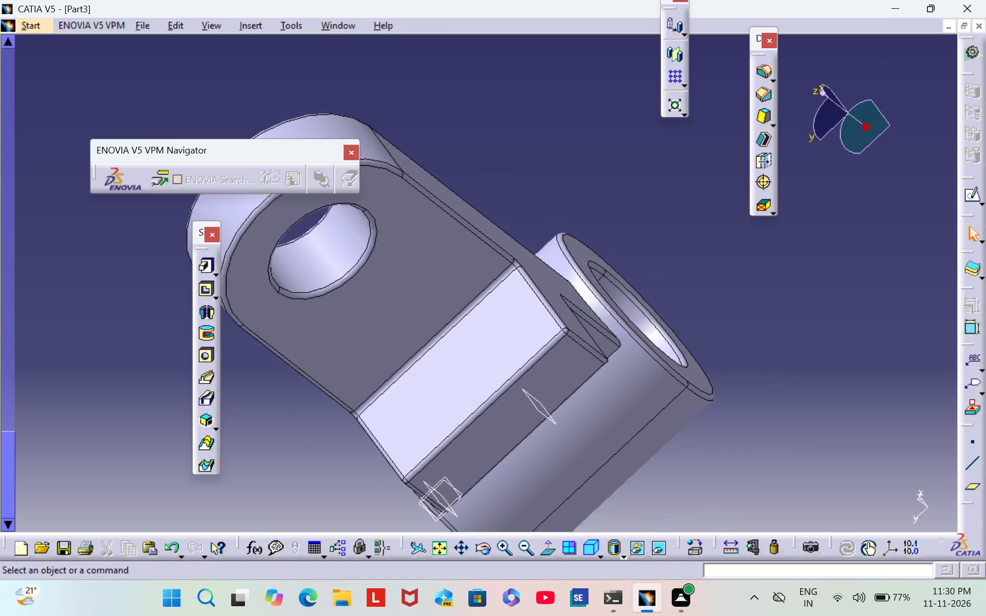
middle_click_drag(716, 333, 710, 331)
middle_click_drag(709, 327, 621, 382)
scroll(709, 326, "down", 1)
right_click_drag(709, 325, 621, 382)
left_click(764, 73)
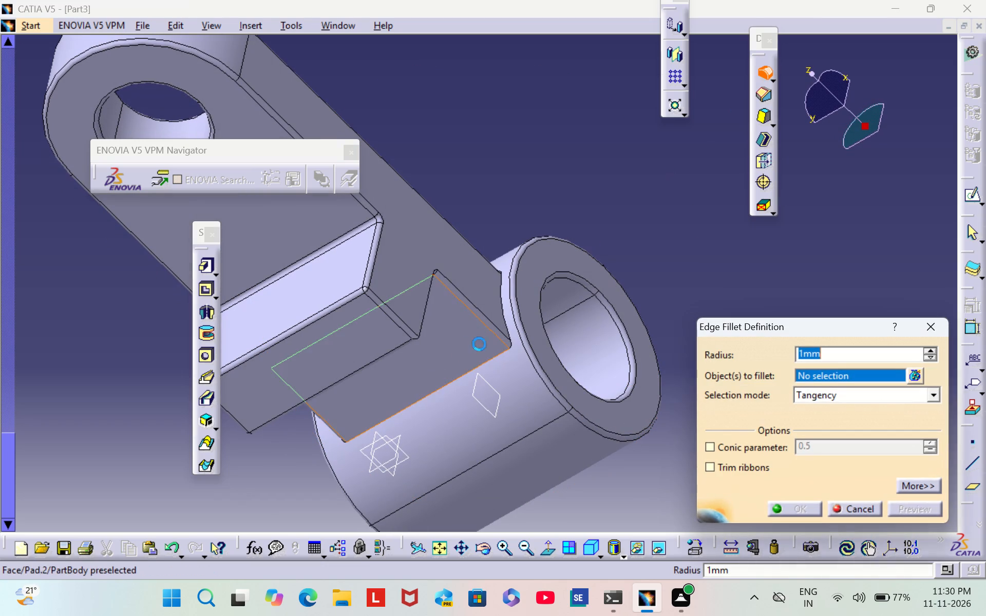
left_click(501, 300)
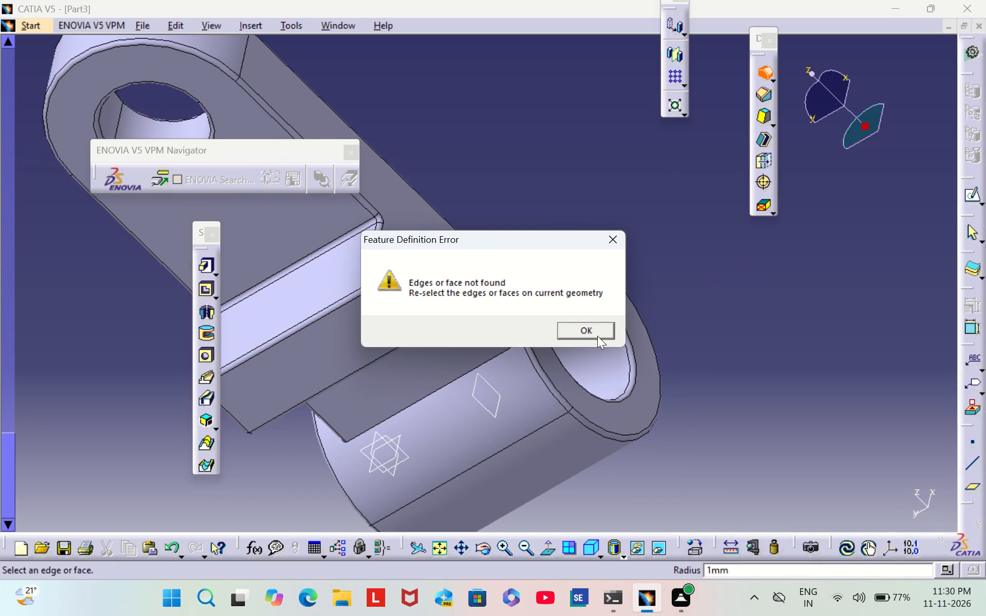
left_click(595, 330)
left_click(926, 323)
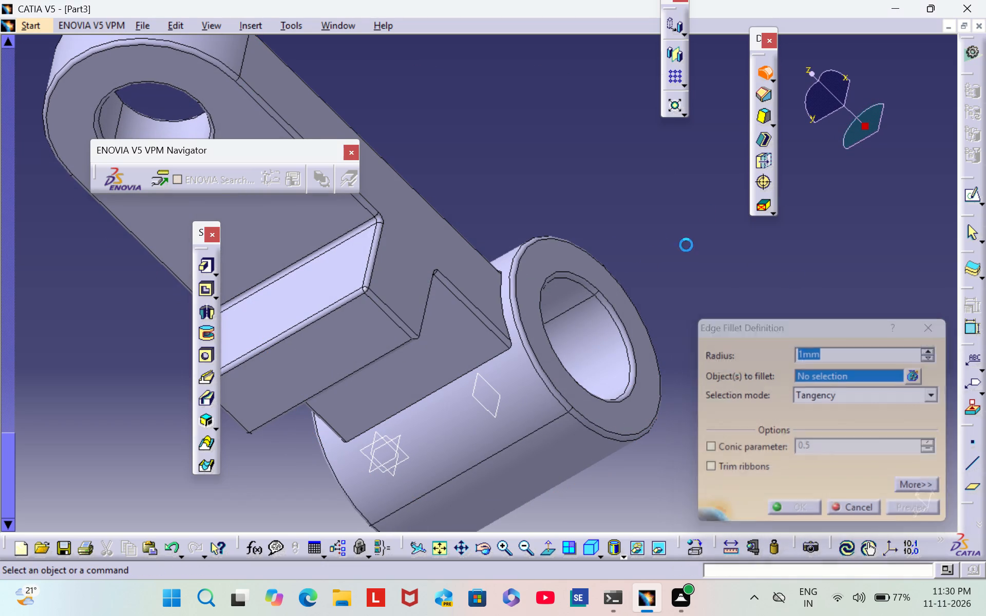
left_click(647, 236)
Set the fill colour of the plate's front face around the rib to dark navy from the extended basic colours.
middle_click_drag(484, 131, 486, 131)
scroll(485, 131, "down", 1)
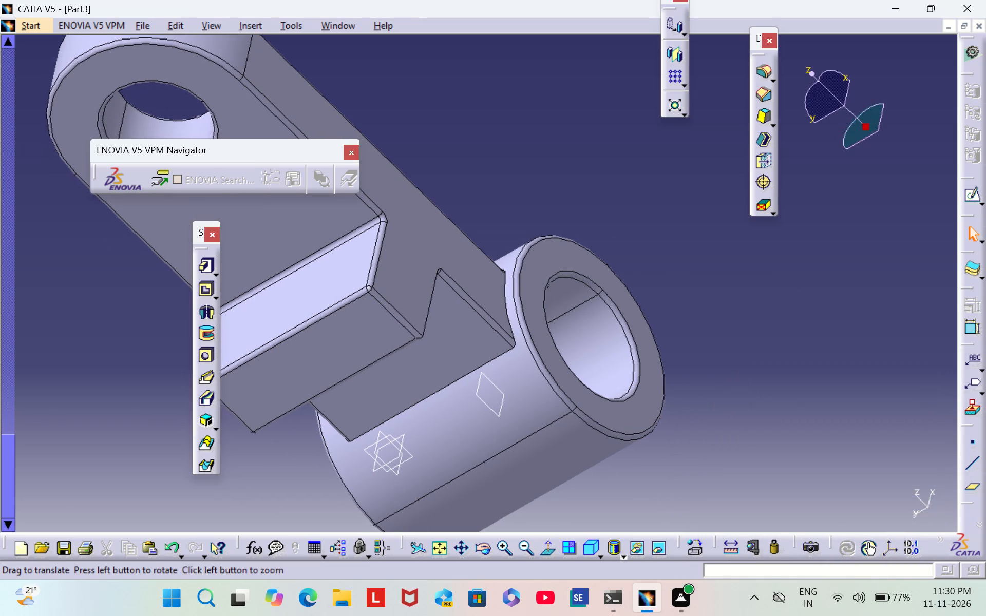
middle_click_drag(486, 131, 267, 242)
right_click_drag(487, 131, 267, 242)
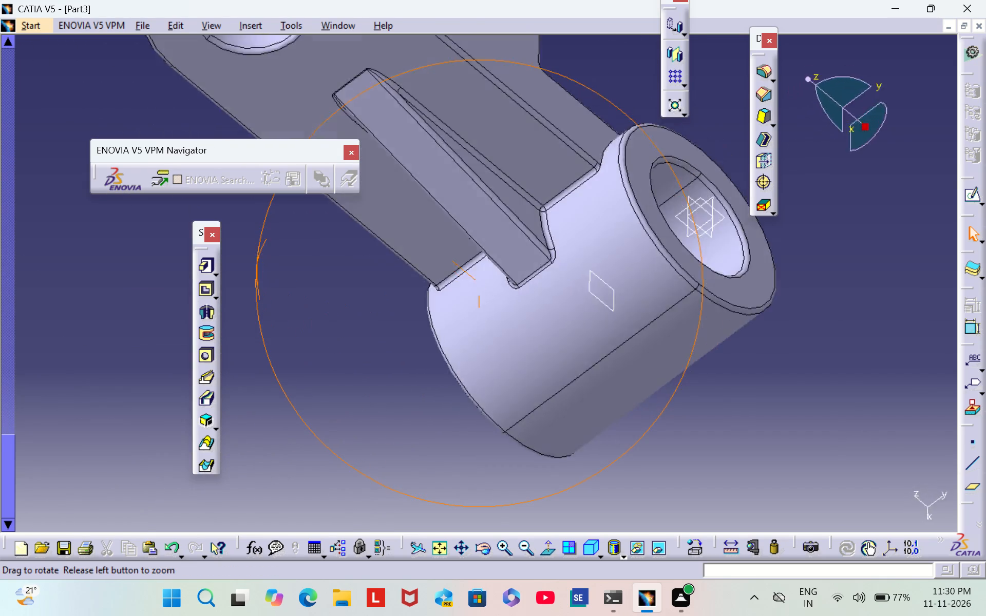
right_click_drag(267, 242, 309, 216)
middle_click_drag(267, 242, 309, 216)
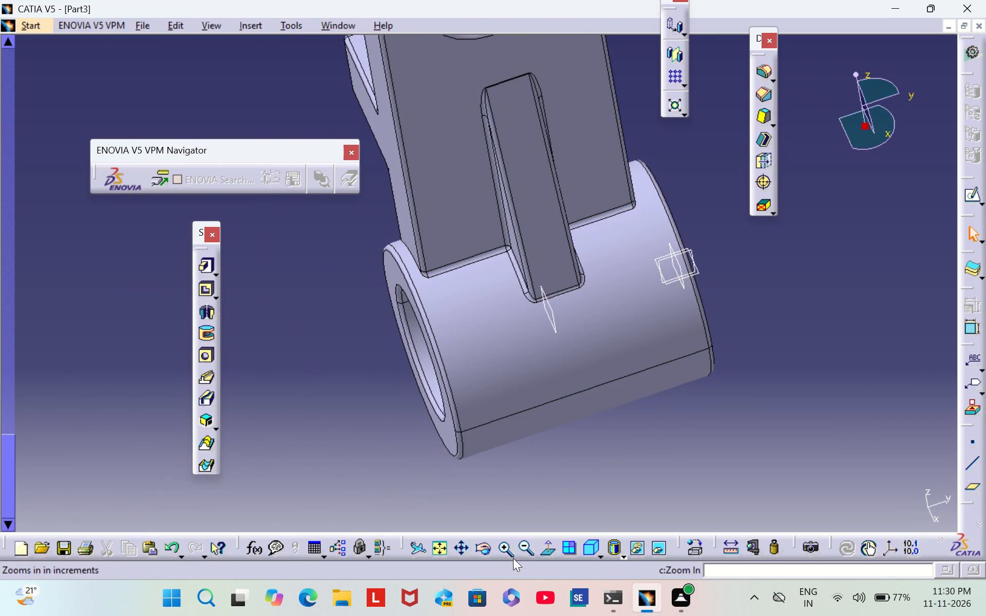
left_click(522, 548)
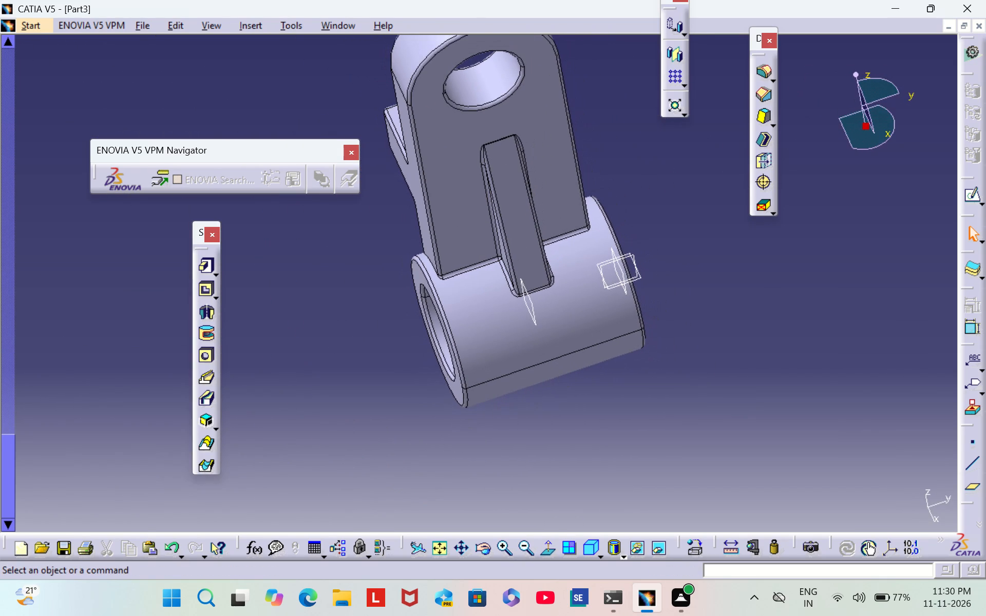
right_click(456, 145)
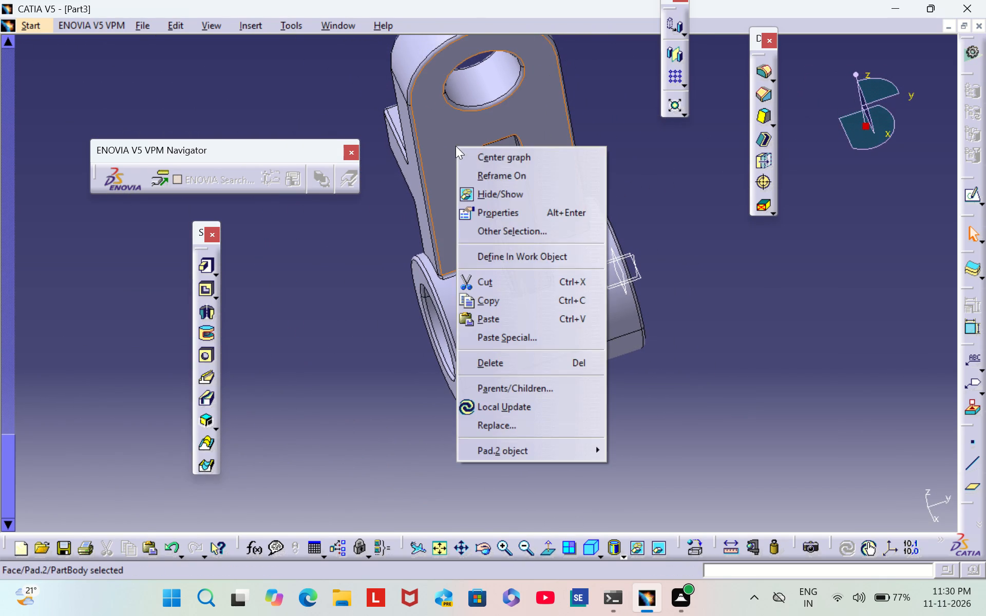
left_click(522, 209)
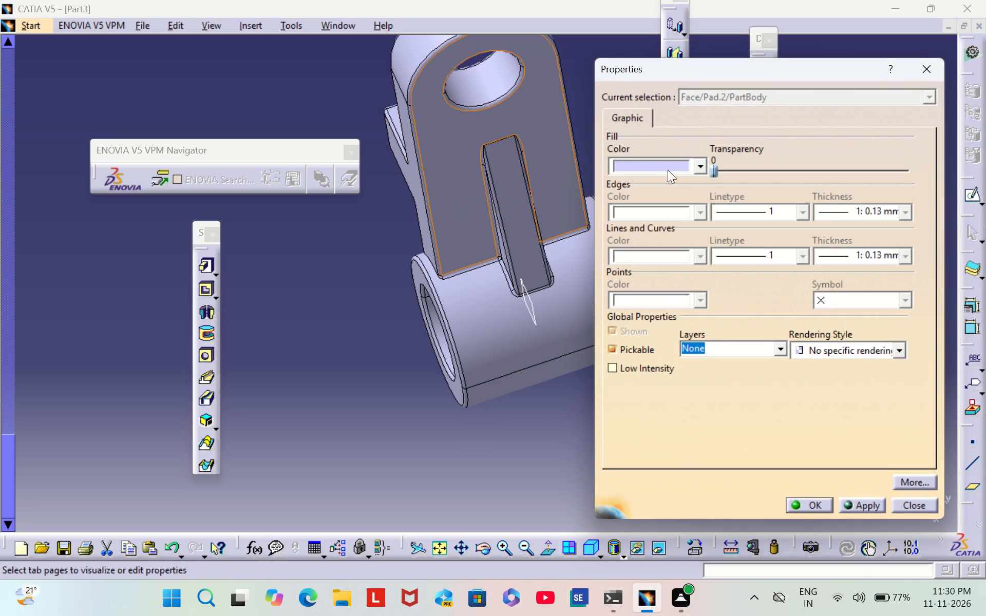
left_click(670, 166)
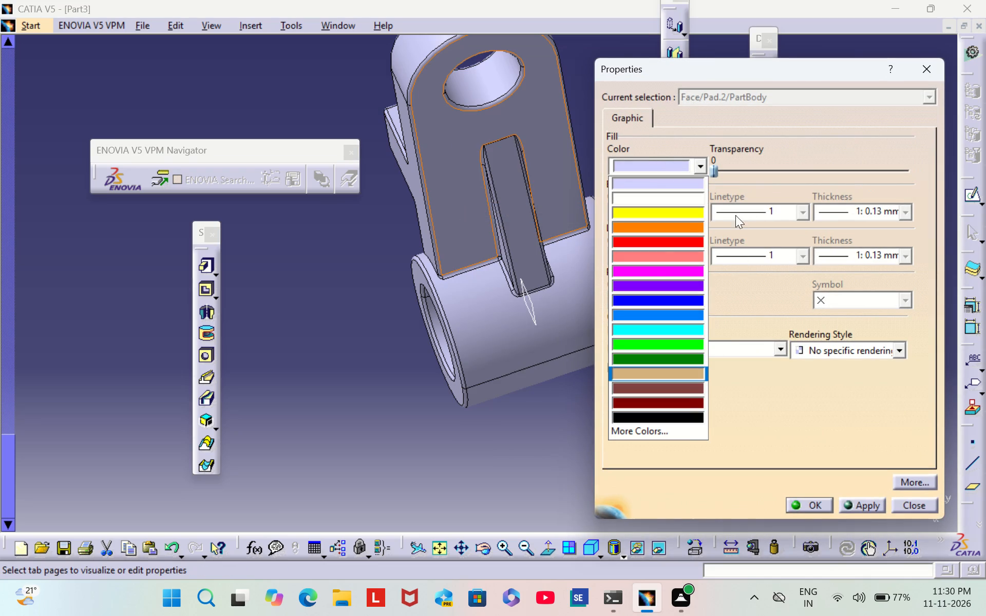
left_click(685, 434)
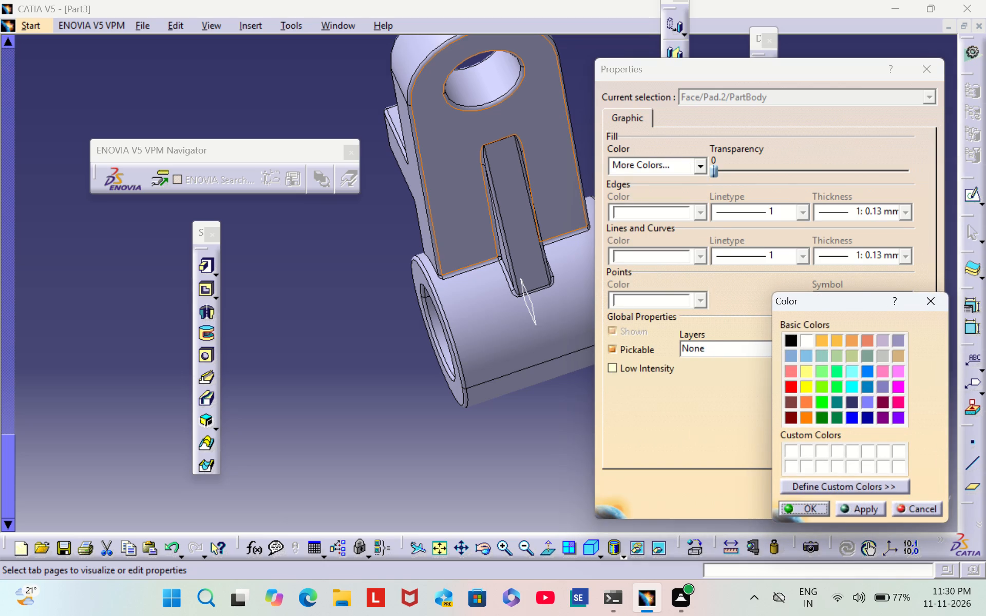
left_click(850, 403)
left_click(814, 505)
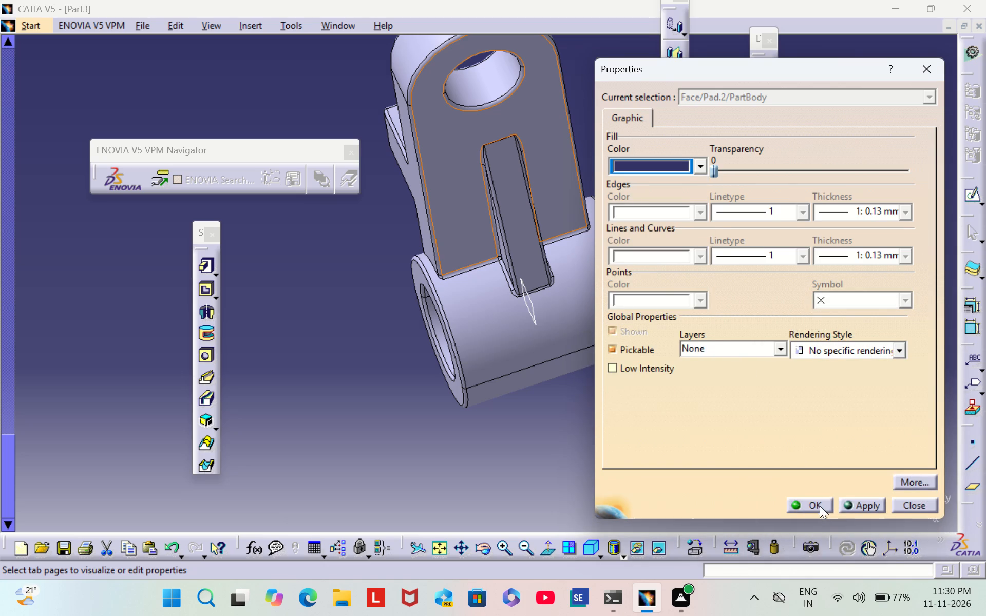
left_click(820, 505)
left_click(765, 415)
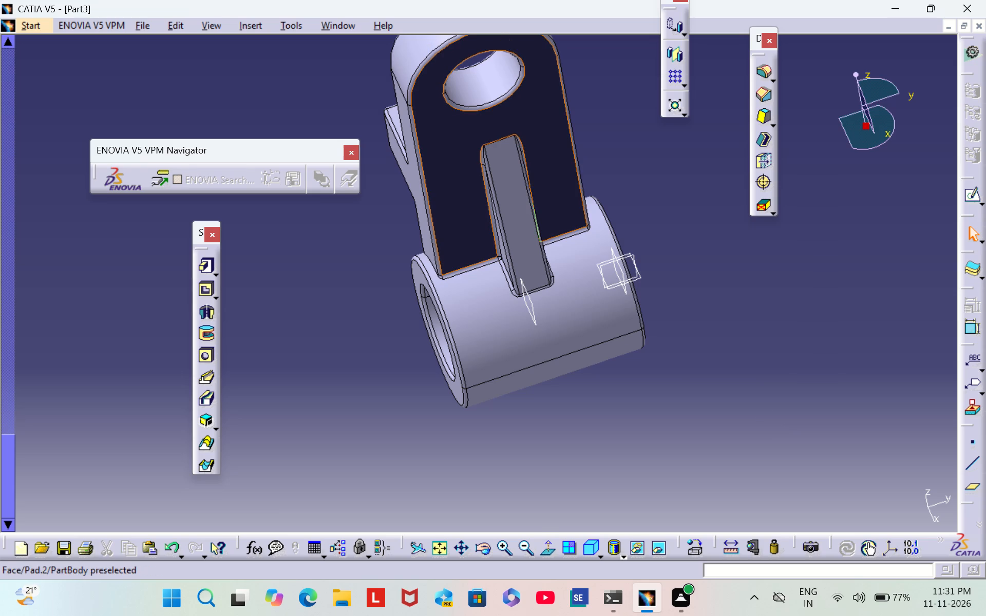
Recolour the plate's front face around the rib to pink from the extended basic colours.
right_click(526, 141)
left_click(618, 214)
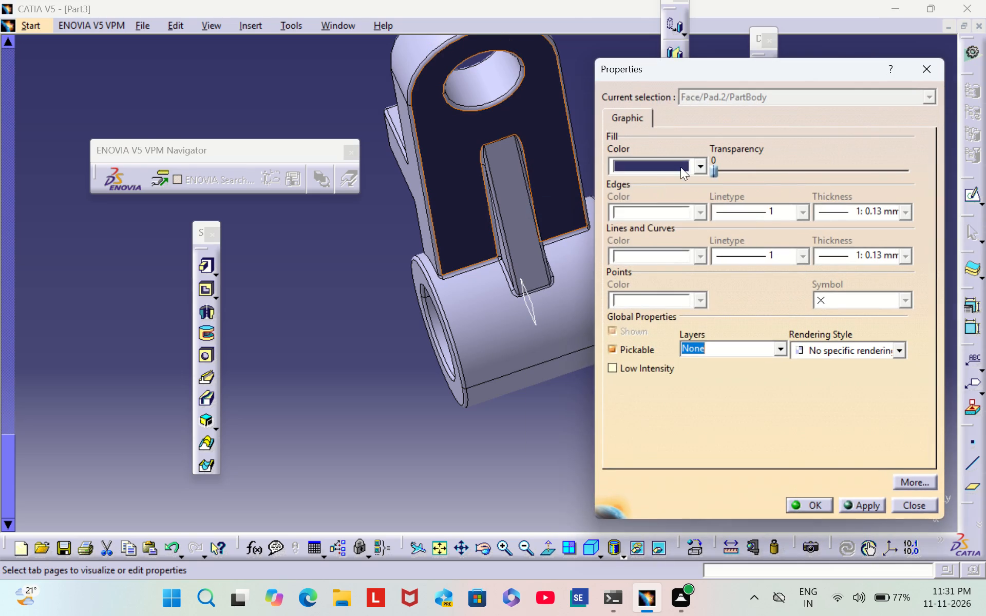
left_click(681, 166)
left_click(690, 432)
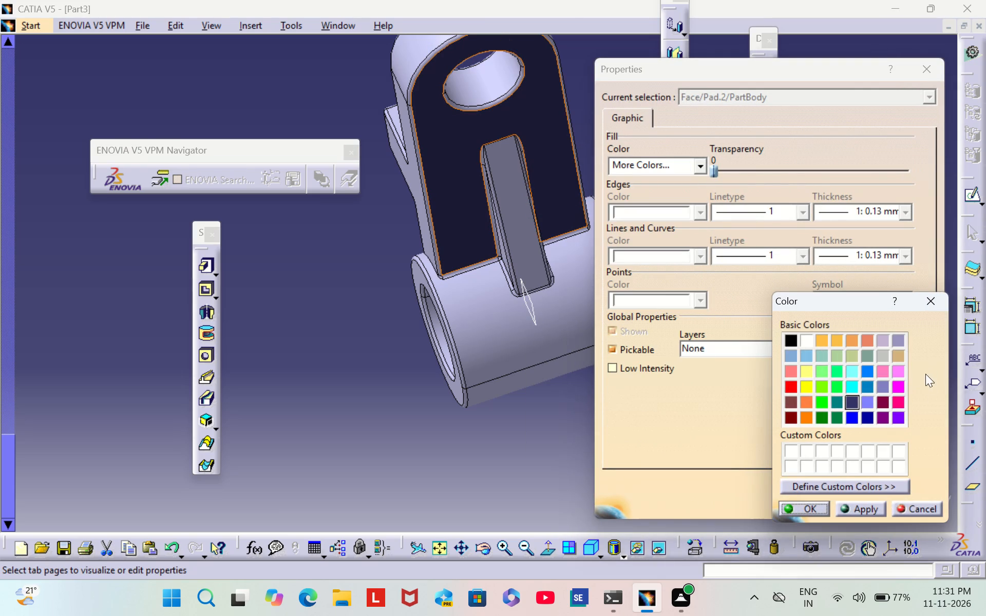
left_click(879, 370)
left_click(808, 508)
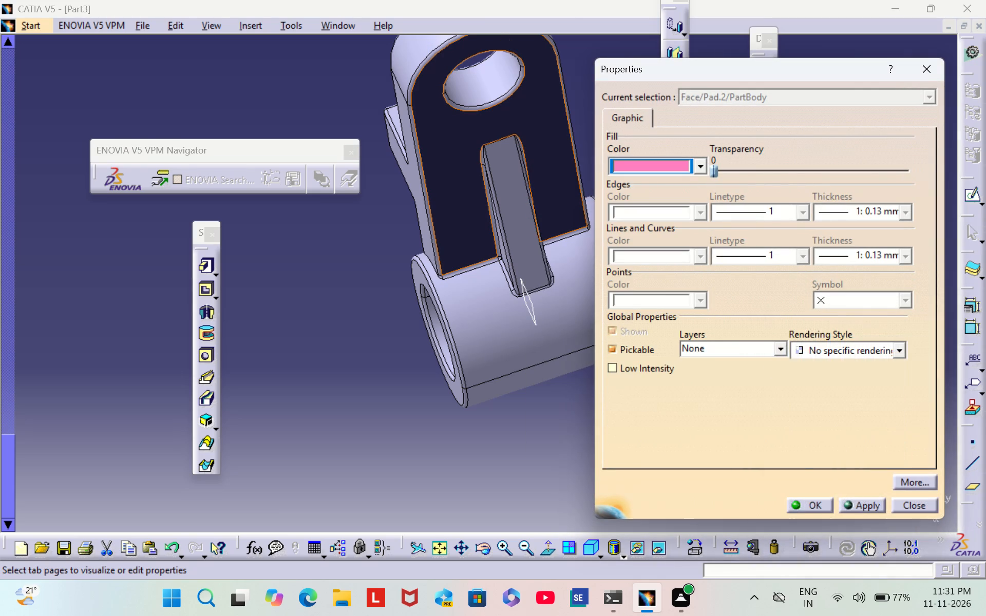
left_click(807, 503)
left_click(738, 348)
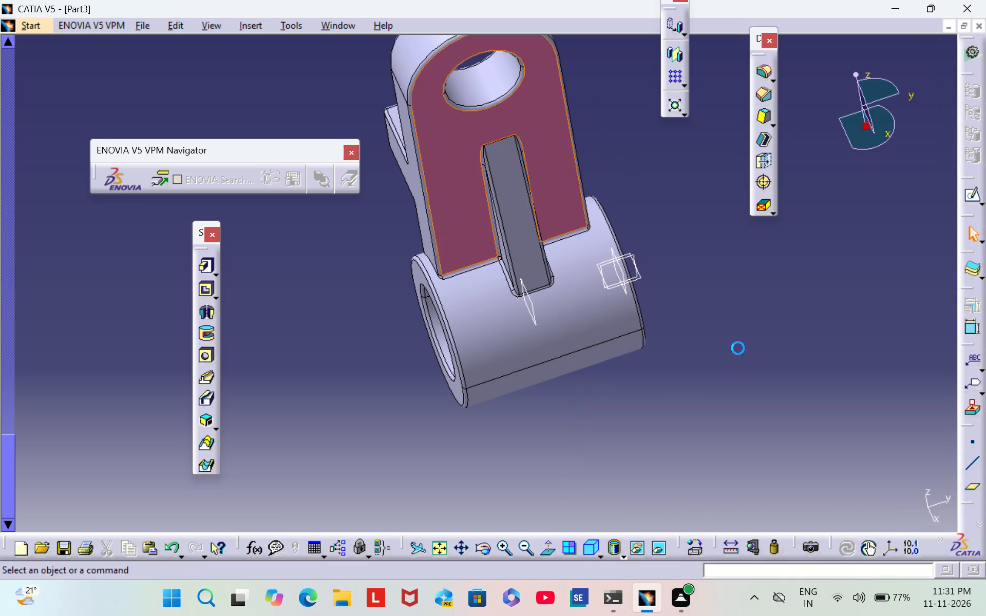
Set the fill colour of the cylinder's outer curved face to the same pink from the extended basic colours.
right_click(515, 322)
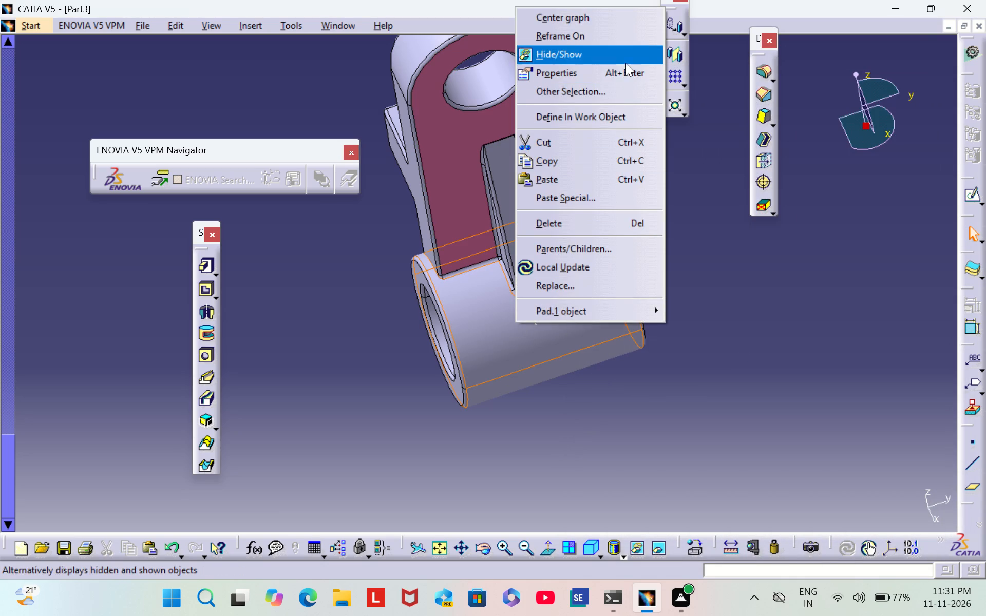
left_click(608, 76)
left_click(705, 164)
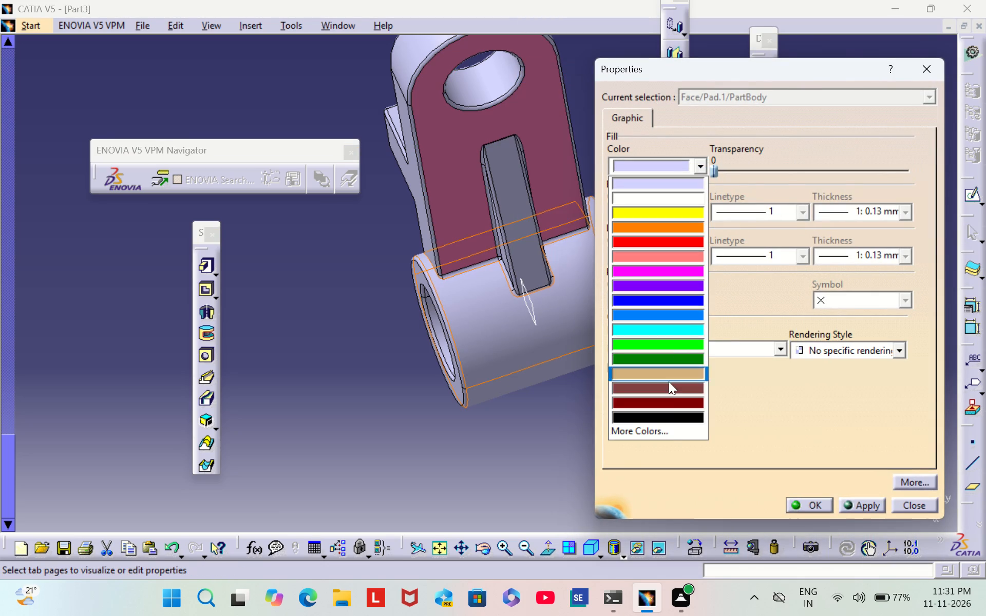
left_click(675, 432)
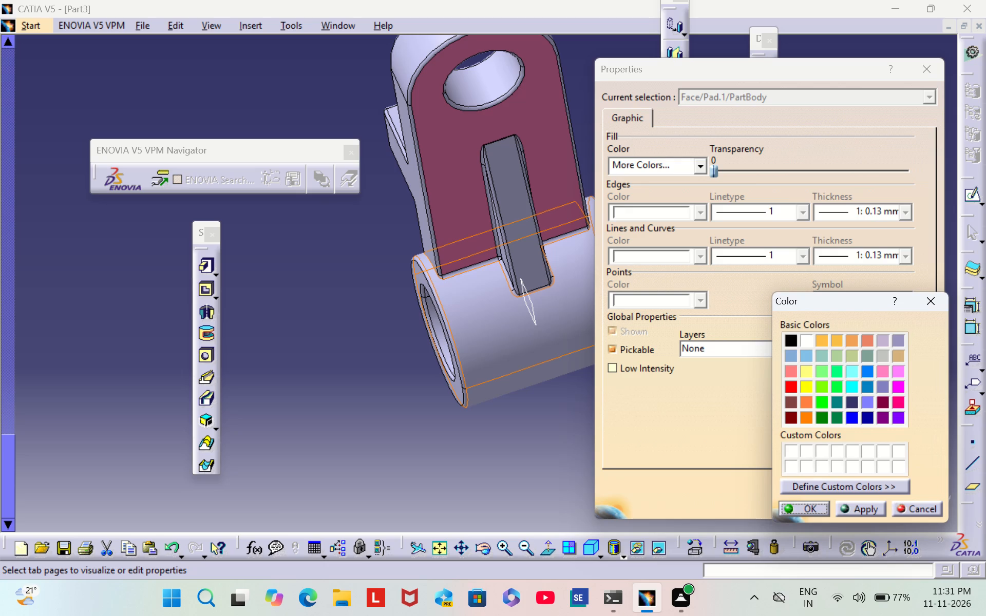
left_click(879, 370)
left_click(815, 506)
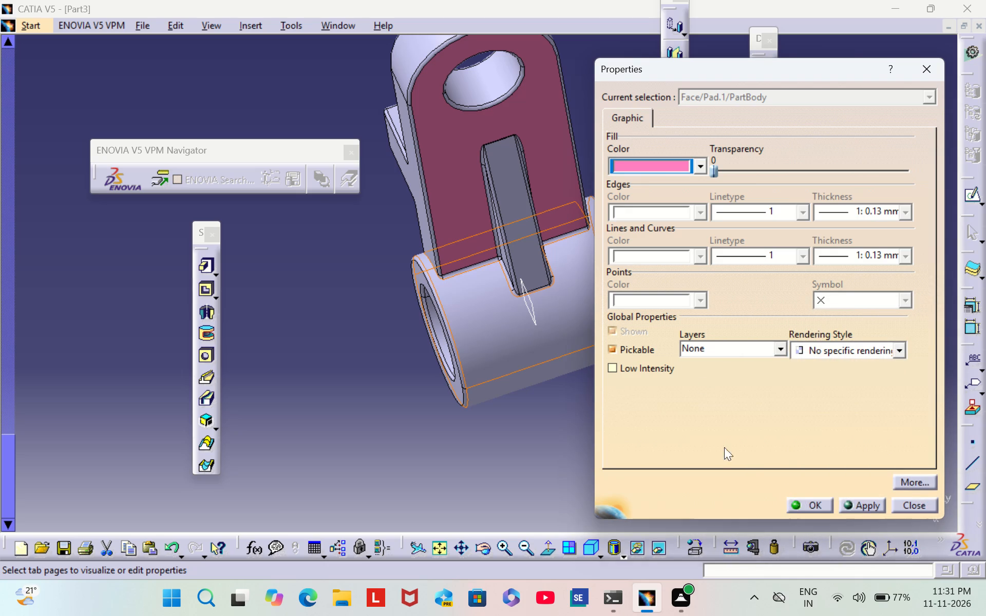
left_click(819, 505)
left_click(747, 378)
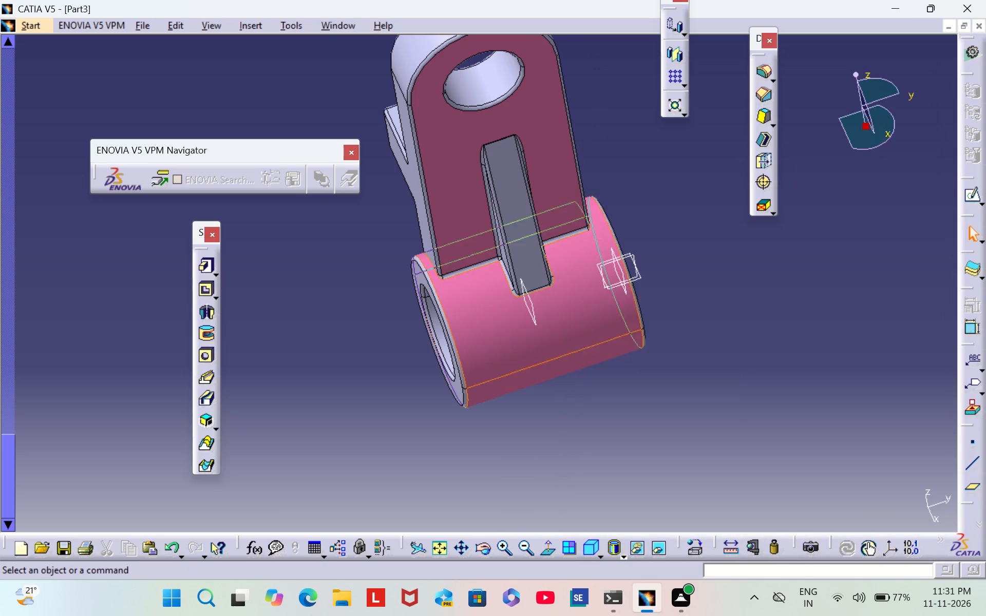
Set the fill colour of the plate's rear face between the projection and the cylinder to pink from the extended basic colours.
scroll(364, 336, "down", 2)
middle_click_drag(364, 336, 529, 331)
right_click_drag(366, 335, 529, 331)
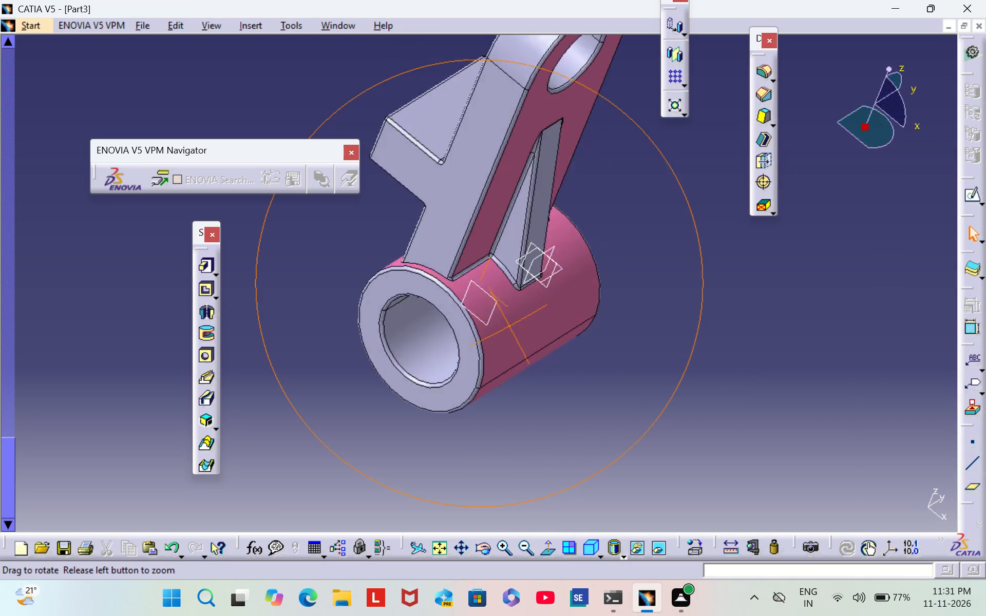
right_click_drag(529, 331, 707, 375)
middle_click_drag(529, 331, 707, 375)
scroll(707, 375, "up", 1)
right_click(457, 216)
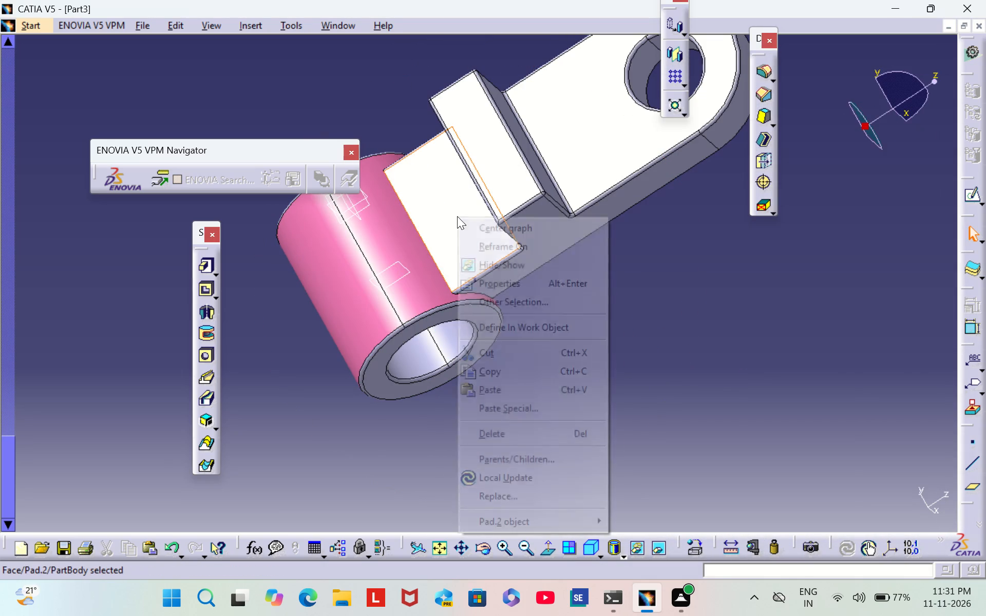
left_click(499, 281)
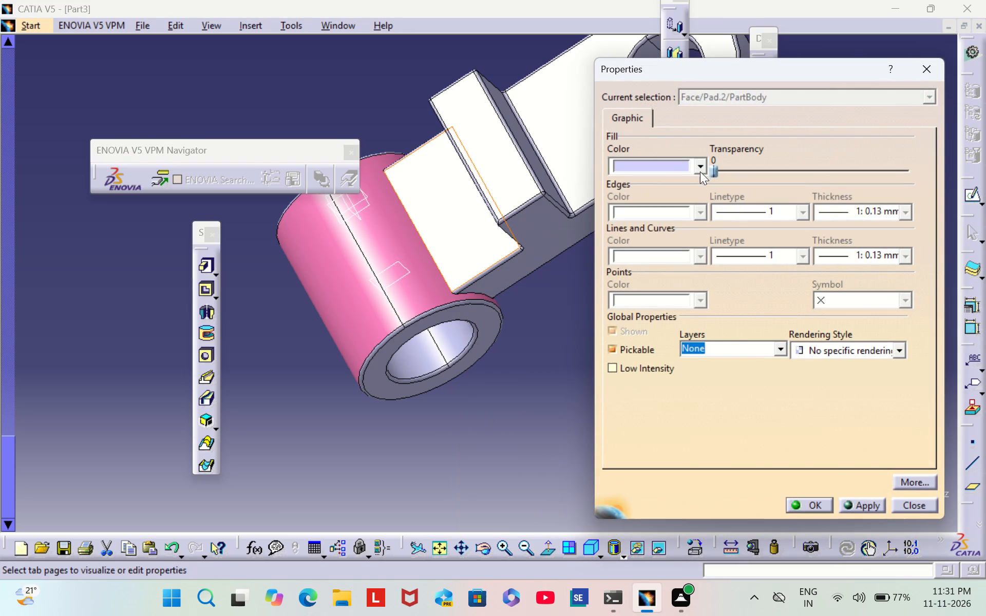
left_click(695, 168)
left_click(680, 436)
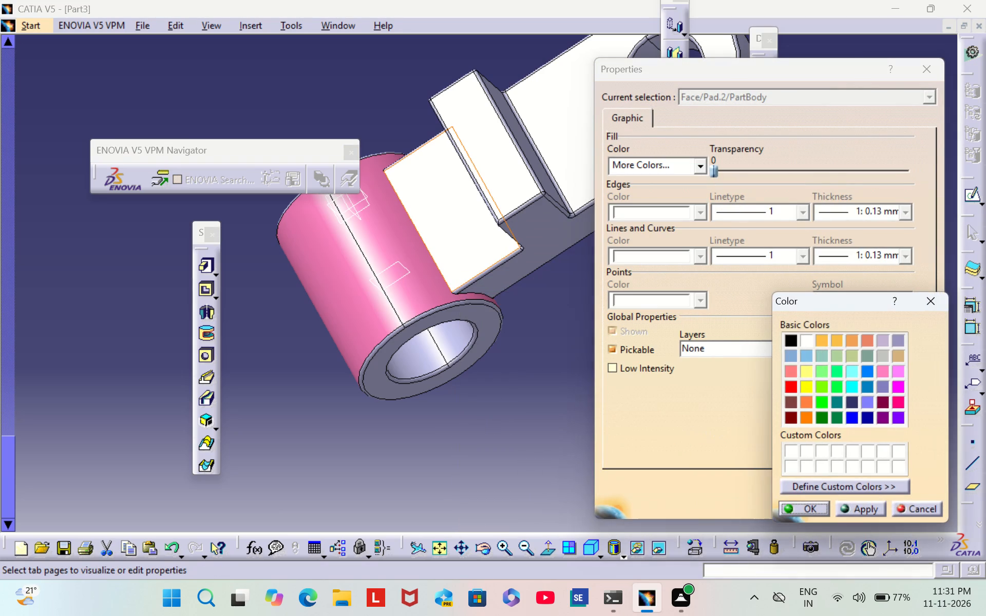
left_click(881, 376)
left_click(816, 507)
left_click(817, 506)
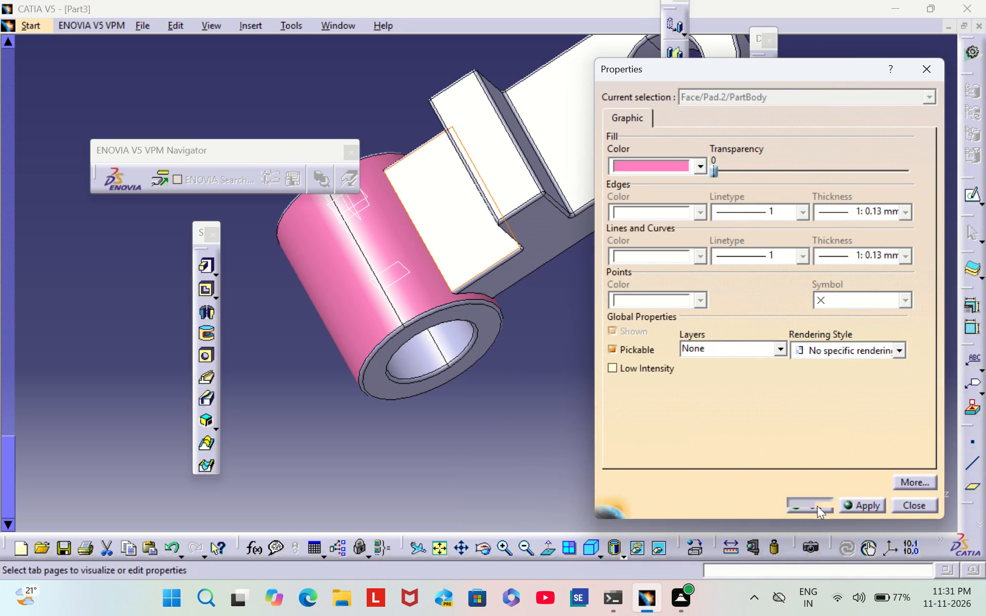
left_click(680, 305)
right_click(463, 259)
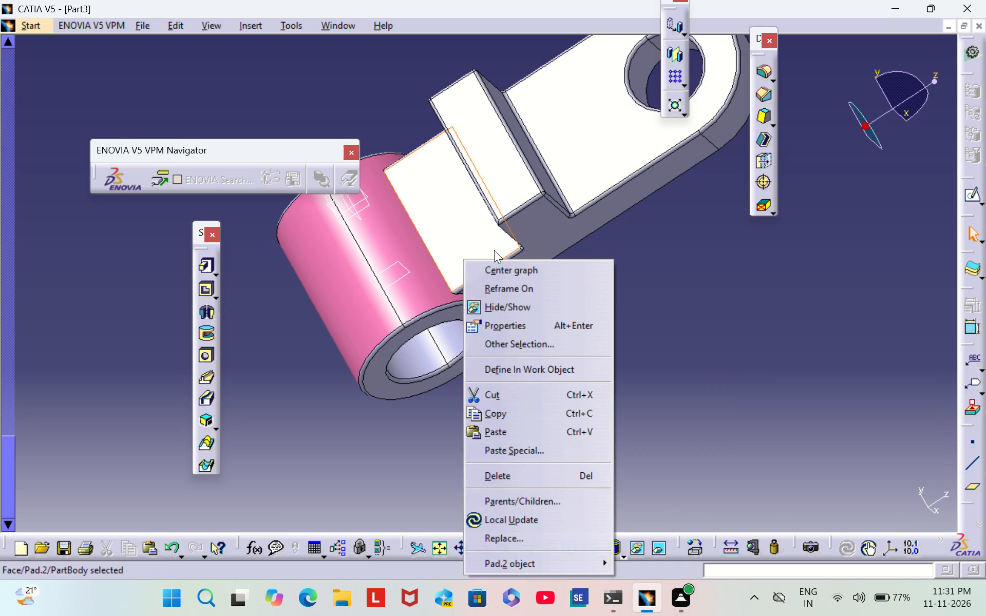
Set the fill colour of the plate's rear face around the hole to pink from the extended basic colours.
scroll(677, 274, "down", 2)
middle_click_drag(711, 257, 561, 294)
right_click_drag(712, 256, 561, 294)
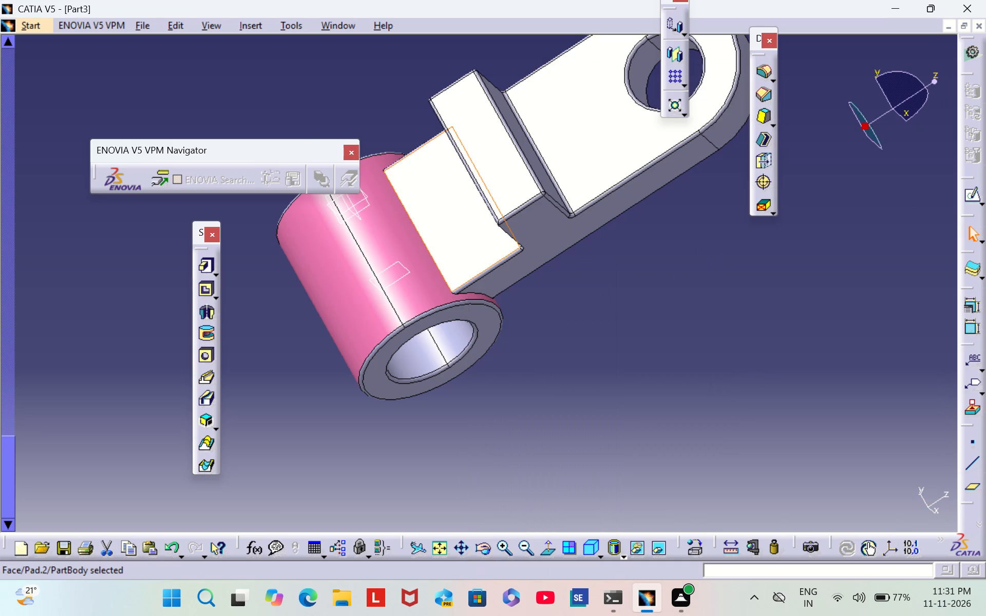
middle_click_drag(561, 294, 557, 295)
right_click_drag(561, 294, 557, 295)
scroll(568, 294, "up", 1)
middle_click_drag(681, 282, 562, 300)
right_click_drag(681, 280, 562, 300)
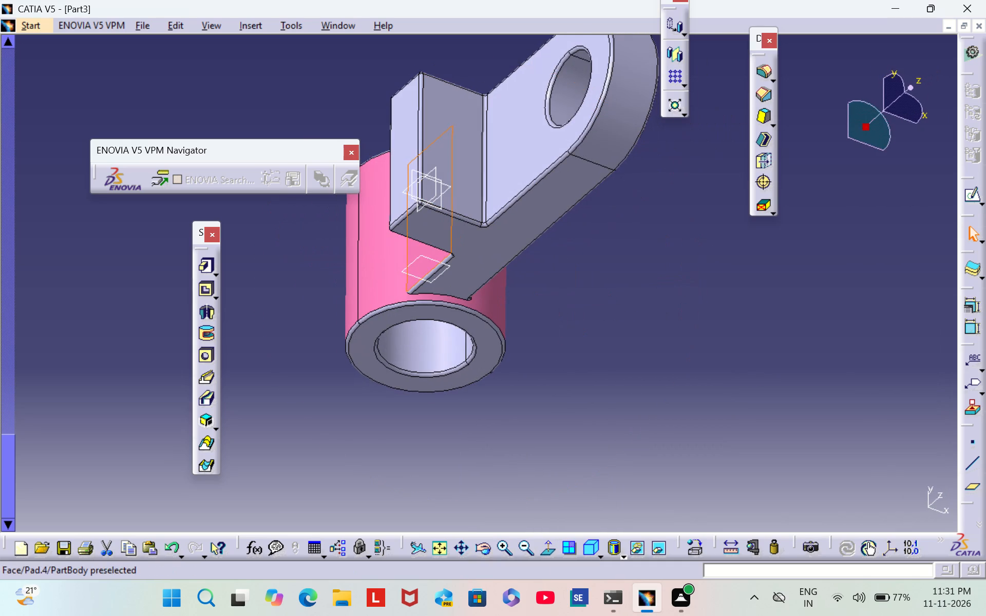
right_click(520, 150)
left_click(613, 222)
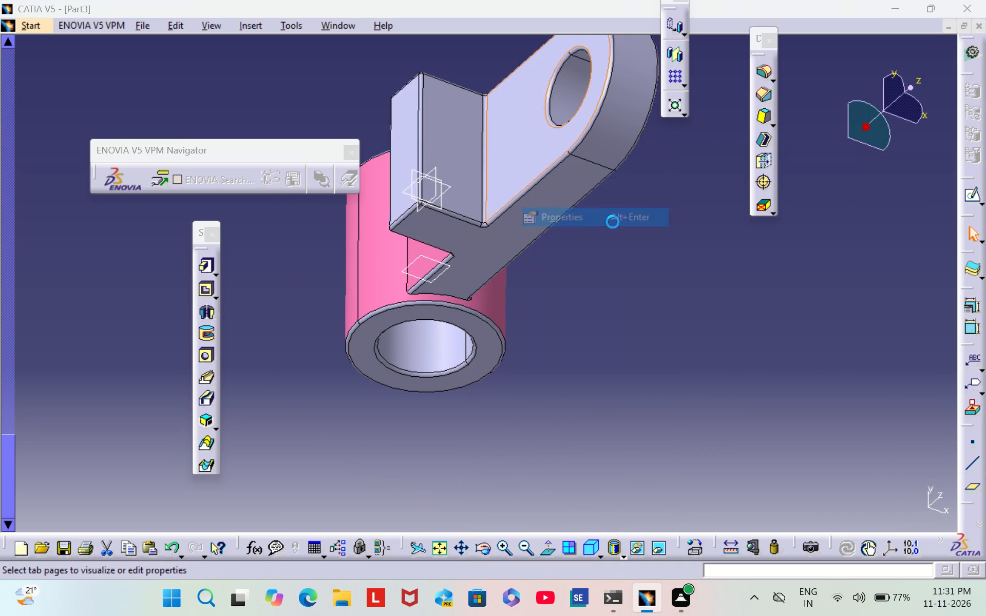
left_click(654, 157)
left_click(665, 437)
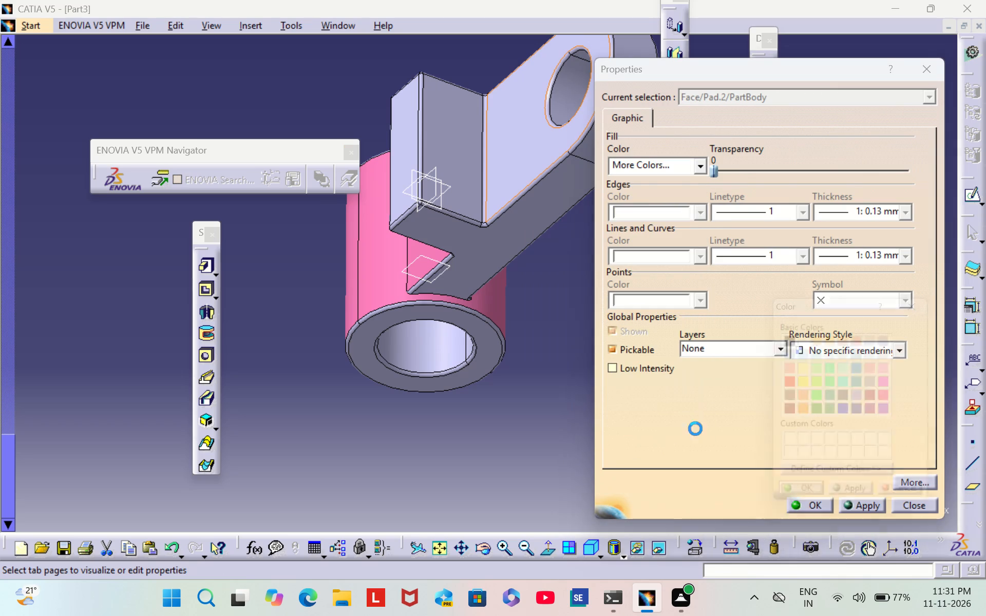
left_click(887, 370)
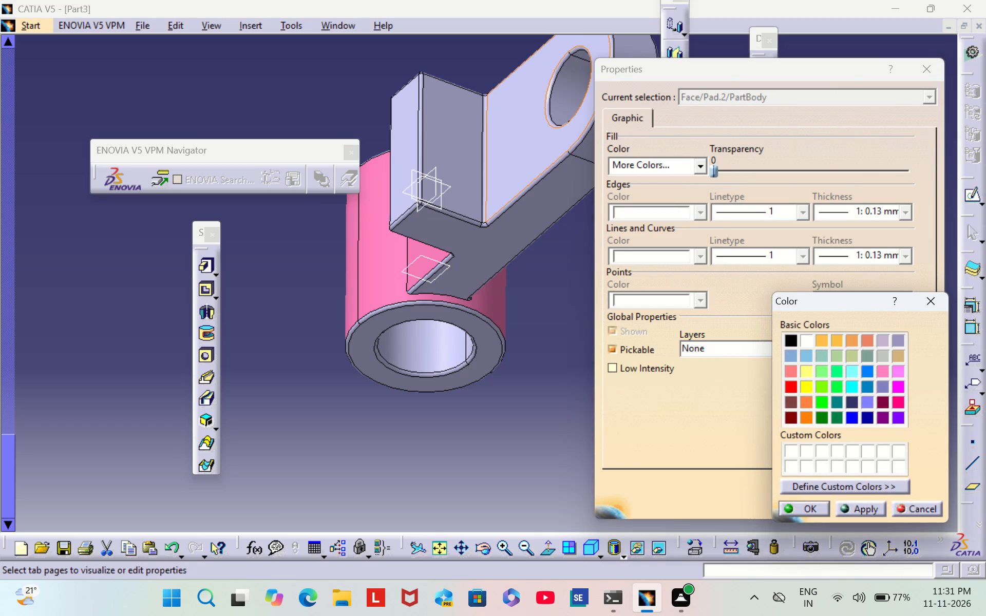
left_click(817, 508)
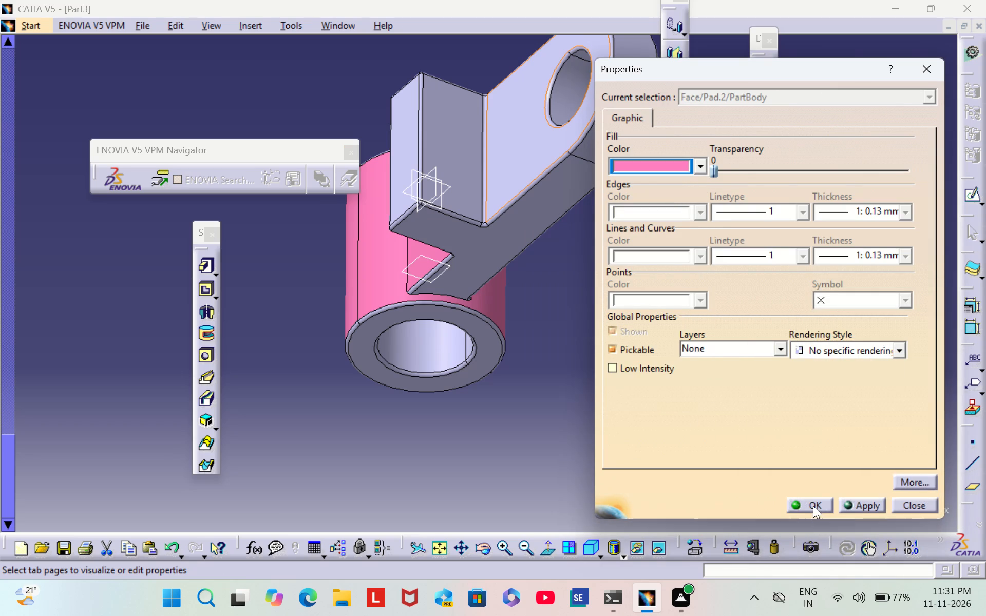
left_click(813, 506)
left_click(741, 309)
Set the fill colour of the projection's side face towards the plate hole to pink from the extended basic colours.
scroll(753, 305, "down", 1)
middle_click_drag(753, 305, 667, 296)
right_click_drag(755, 302, 667, 296)
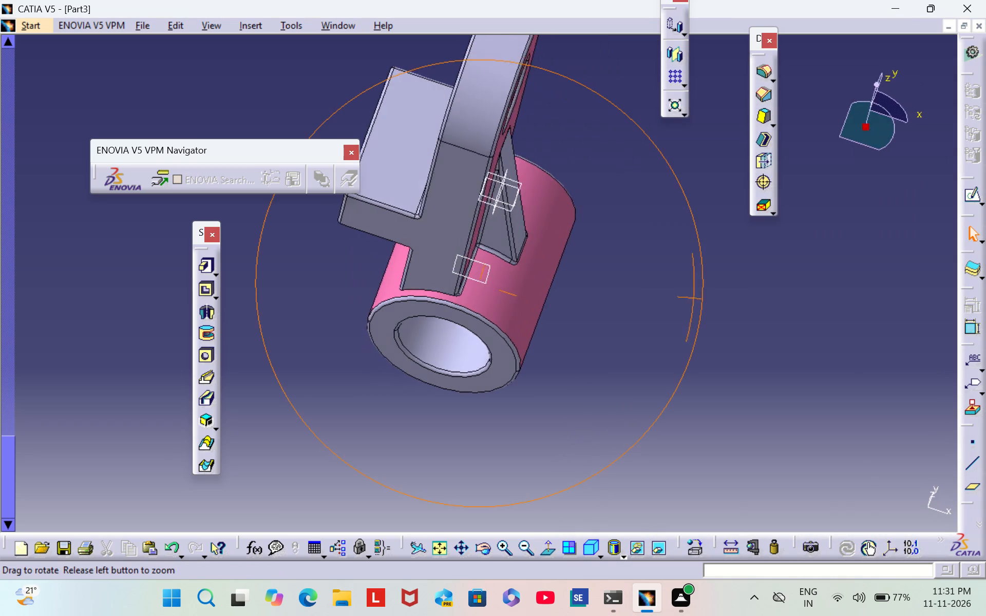
middle_click_drag(667, 296, 735, 326)
right_click_drag(667, 296, 735, 326)
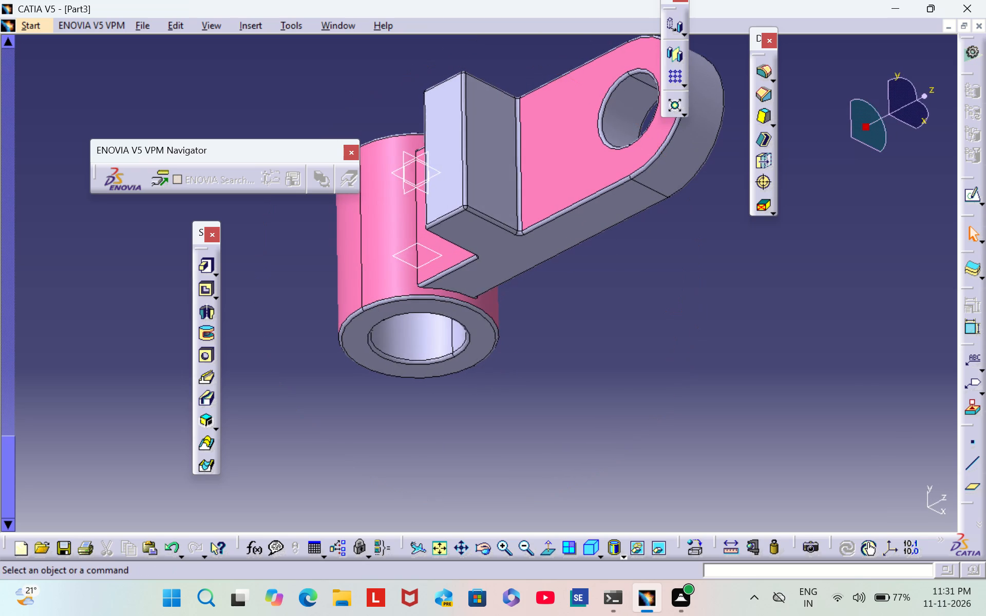
right_click(492, 157)
left_click(574, 222)
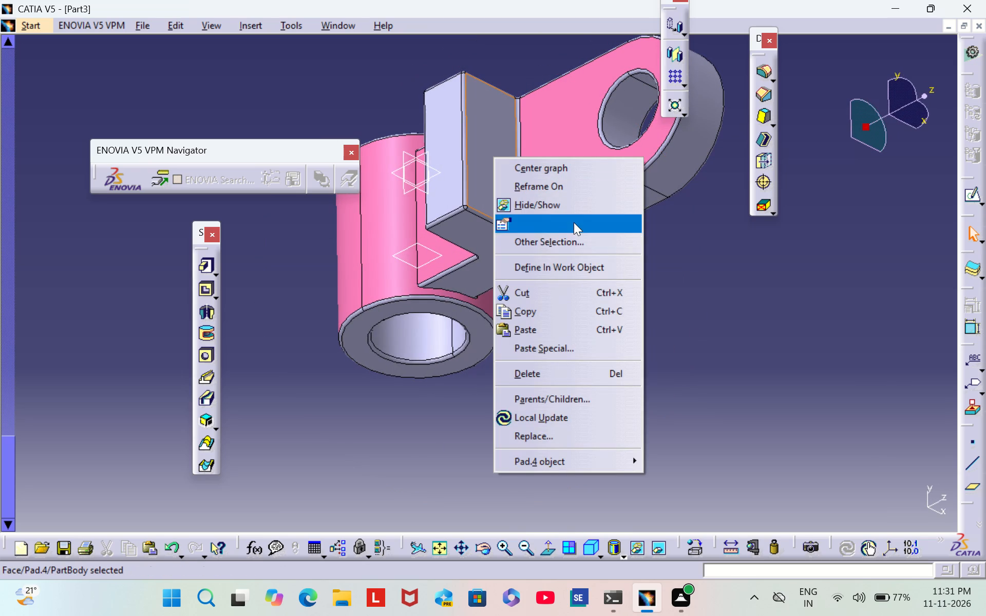
left_click(680, 163)
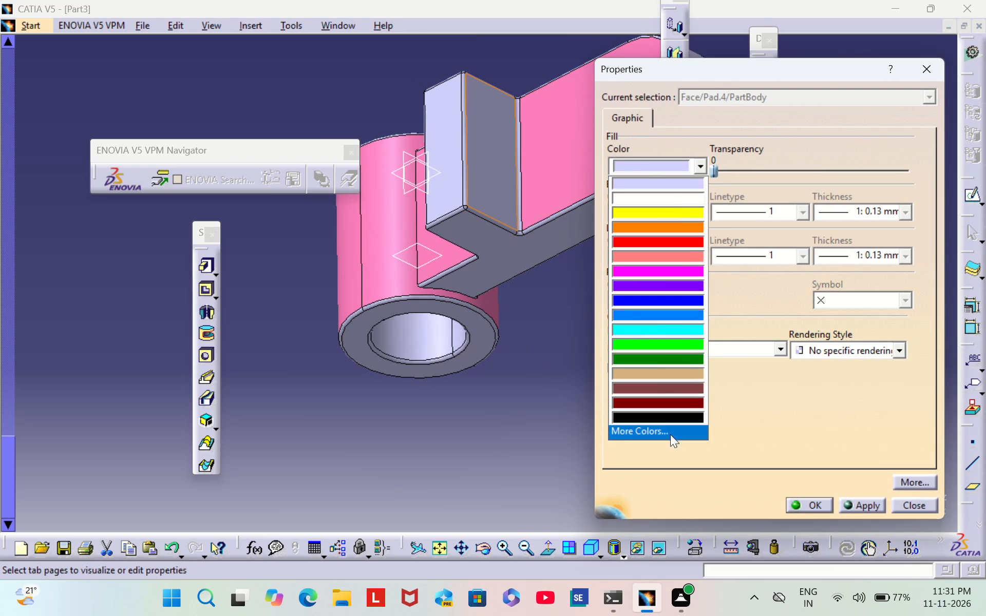
left_click(670, 435)
left_click(883, 374)
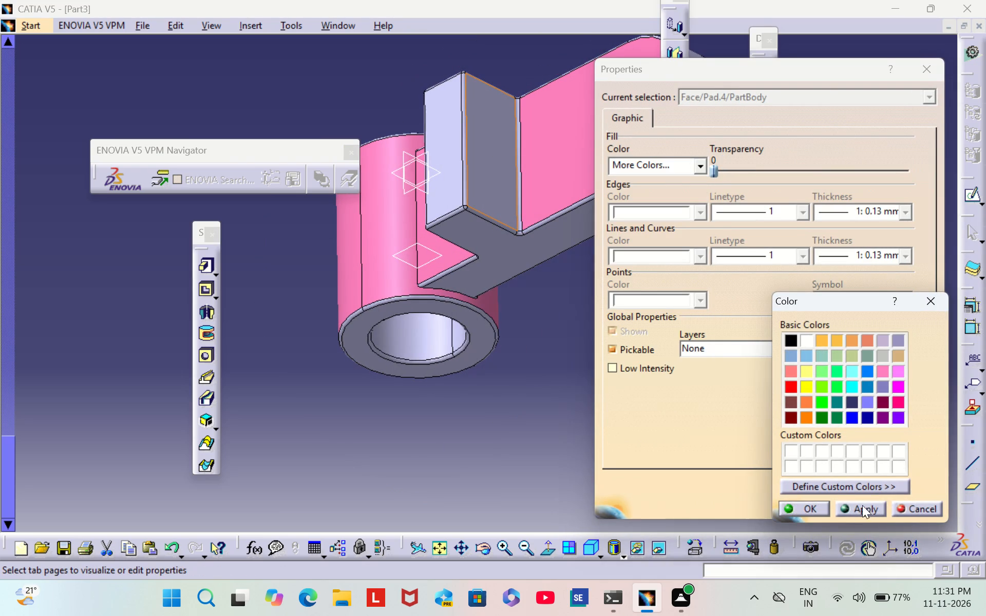
left_click(808, 514)
left_click(811, 500)
left_click(598, 364)
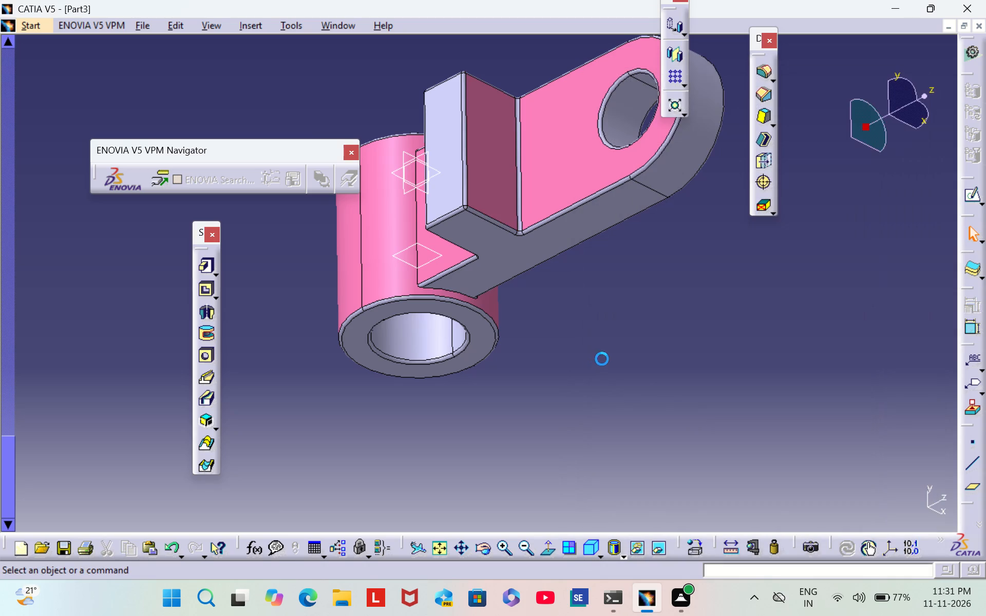
Set the fill colour of the projection's outer end face to pink from the extended basic colours.
middle_click_drag(608, 353, 763, 256)
scroll(608, 353, "down", 1)
right_click_drag(610, 352, 763, 256)
right_click(520, 148)
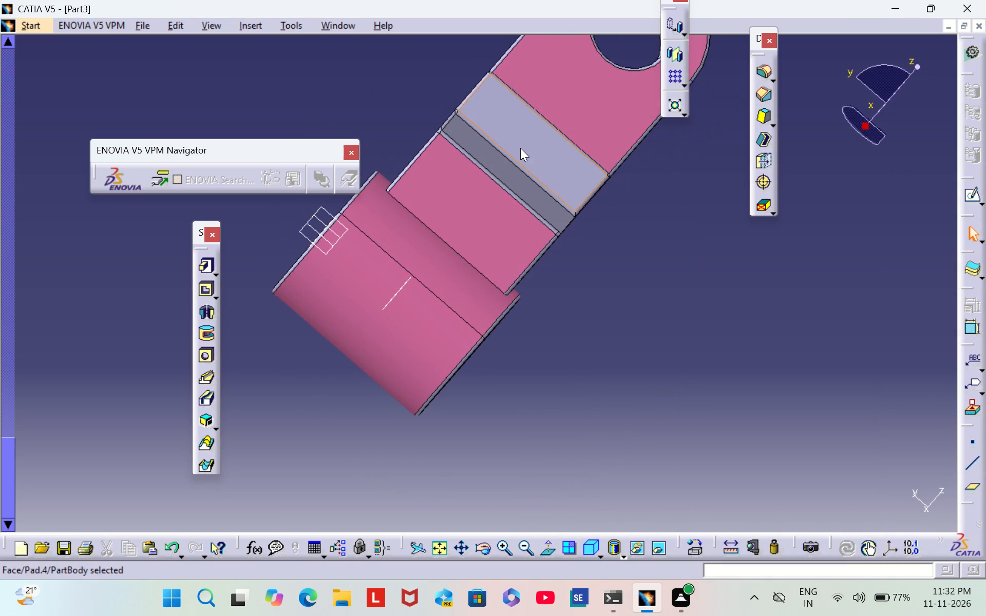
left_click(575, 217)
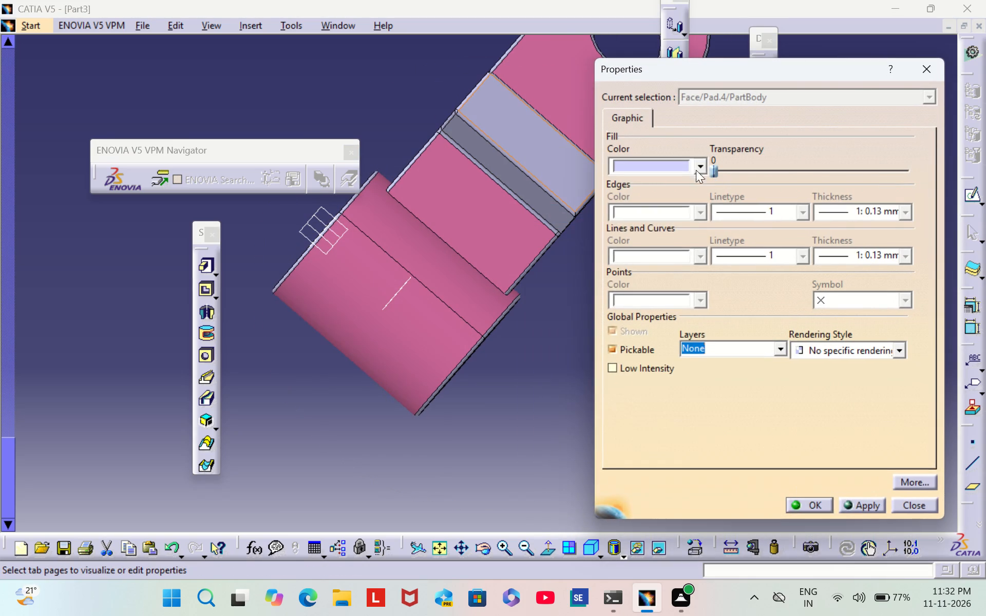
left_click(696, 168)
left_click(665, 430)
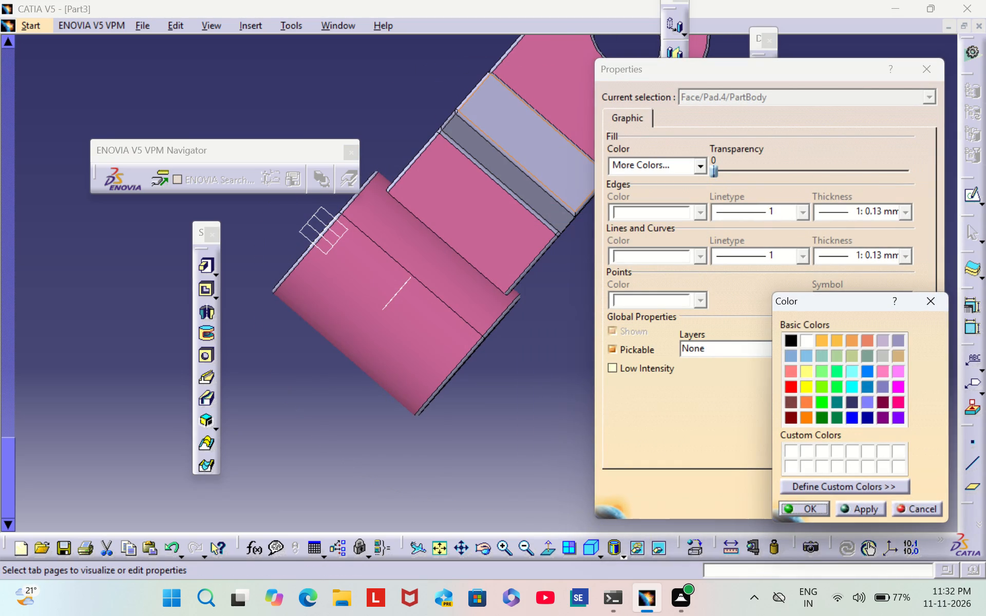
left_click(882, 372)
left_click(810, 505)
left_click(810, 504)
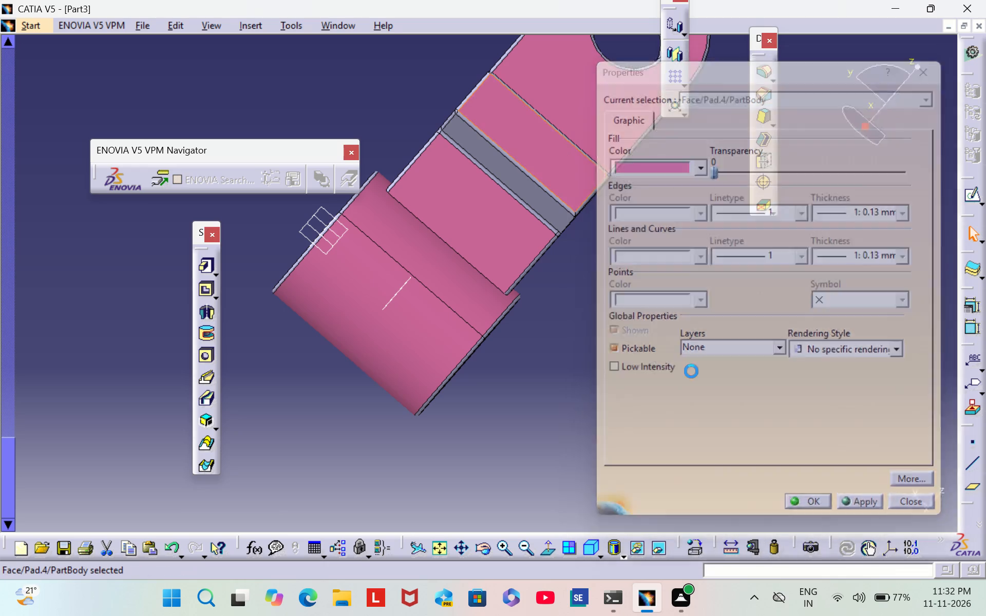
left_click(631, 350)
Set the fill colour of the projection's side face towards the cylinder to pink from the extended basic colours.
middle_click_drag(631, 345, 714, 201)
right_click_drag(634, 333, 714, 201)
right_click(464, 137)
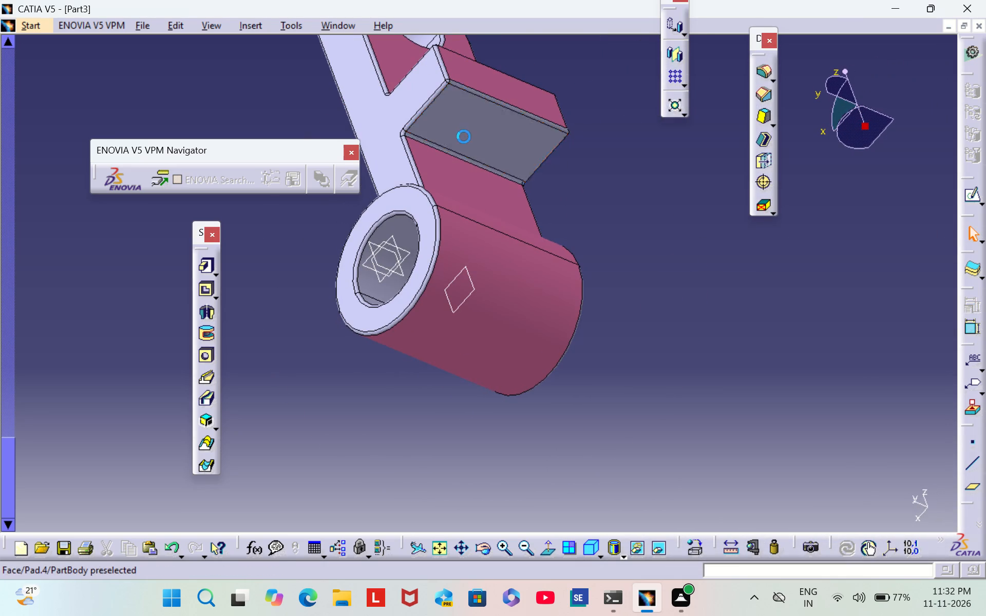
left_click(537, 206)
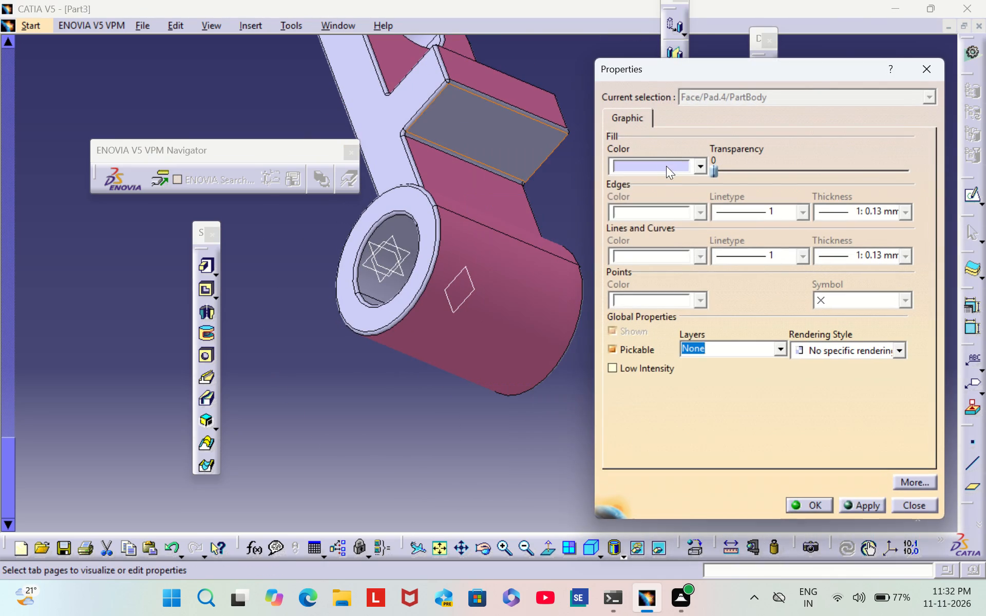
left_click(666, 166)
left_click(675, 433)
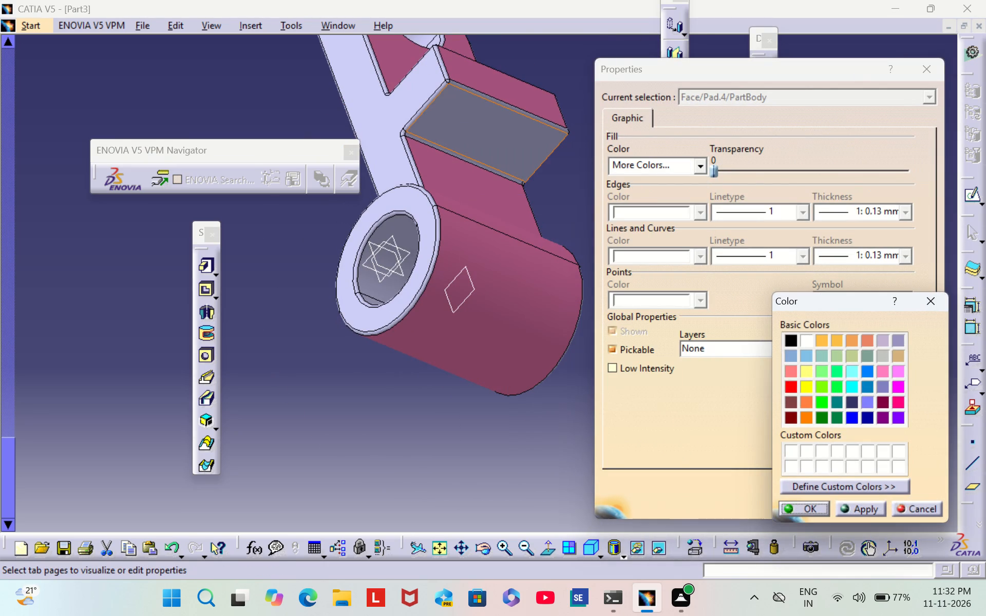
left_click(885, 376)
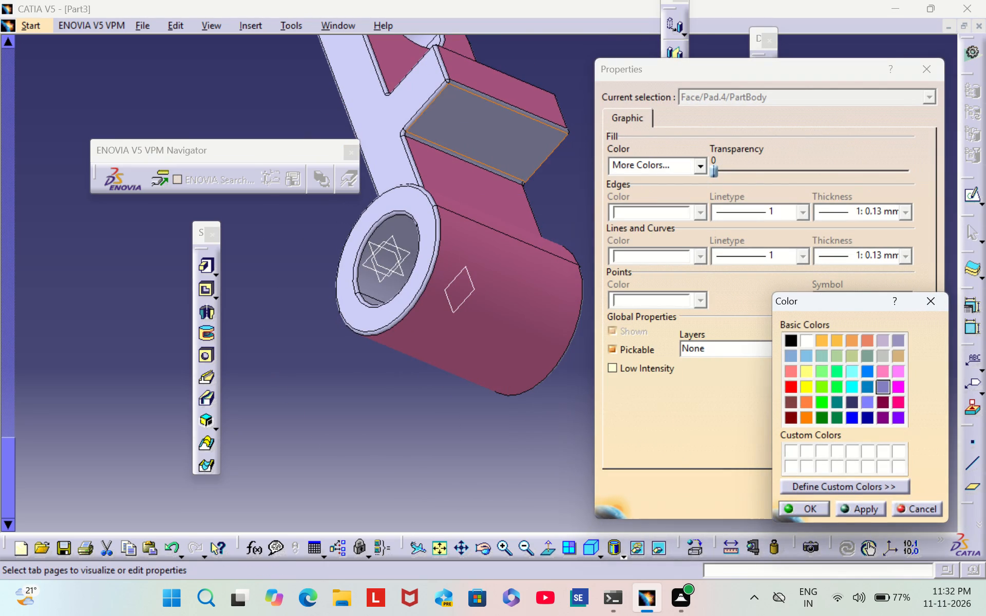
left_click(883, 368)
left_click(811, 506)
left_click(812, 499)
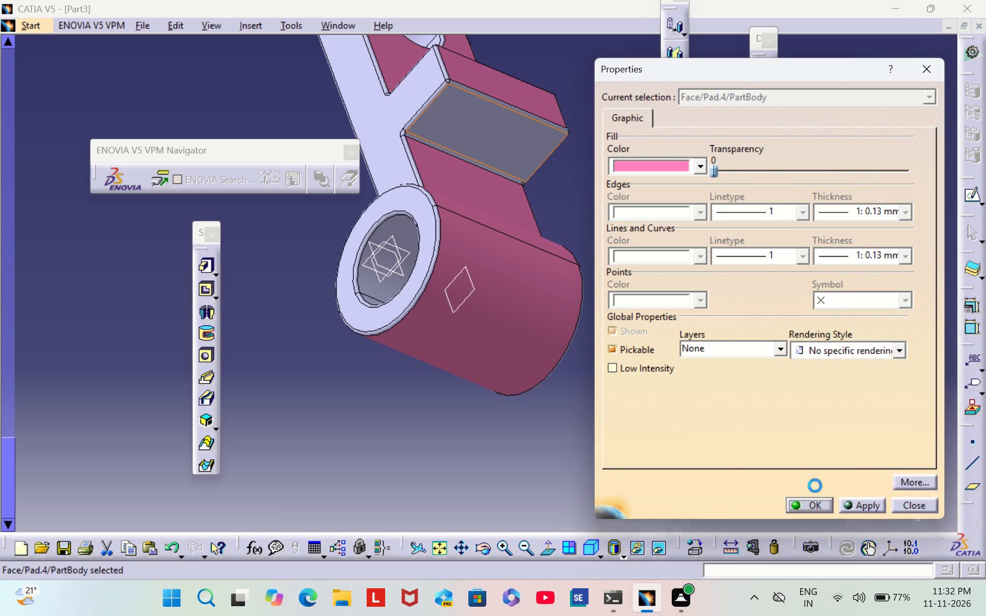
left_click(709, 303)
Set the fill colour of the rib's sloping outer face to pink from the extended basic colours.
scroll(324, 374, "down", 2)
middle_click_drag(325, 372, 638, 253)
right_click_drag(329, 369, 638, 253)
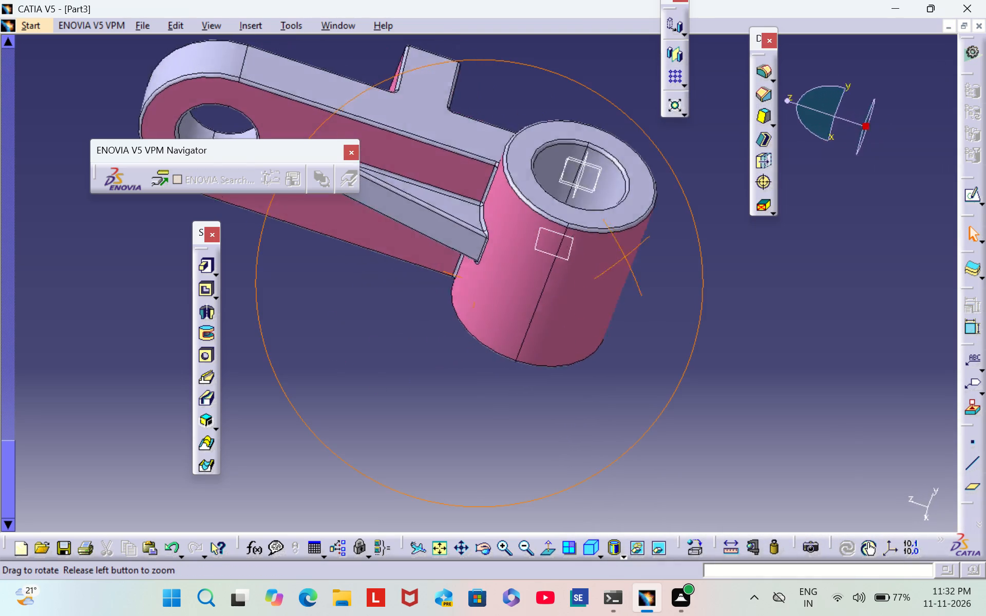
right_click_drag(638, 253, 695, 253)
middle_click_drag(638, 253, 695, 255)
right_click(471, 219)
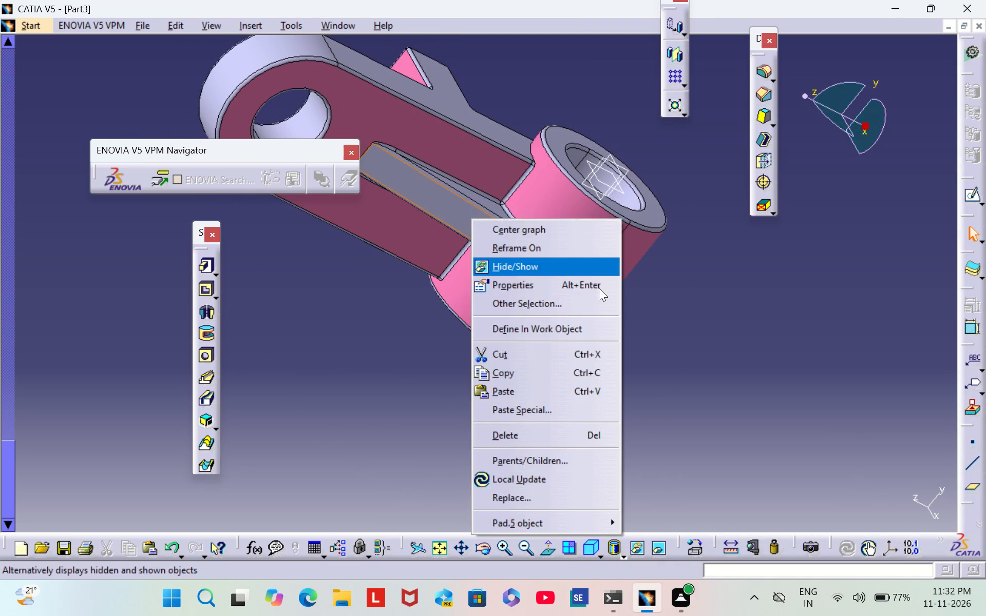
left_click(600, 288)
left_click(686, 169)
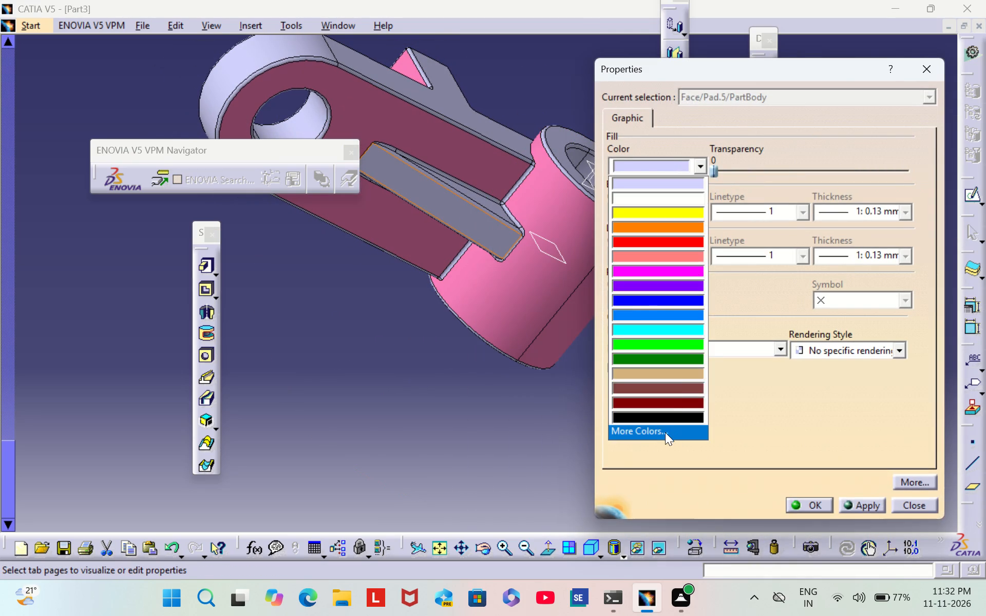
left_click(664, 433)
left_click(883, 368)
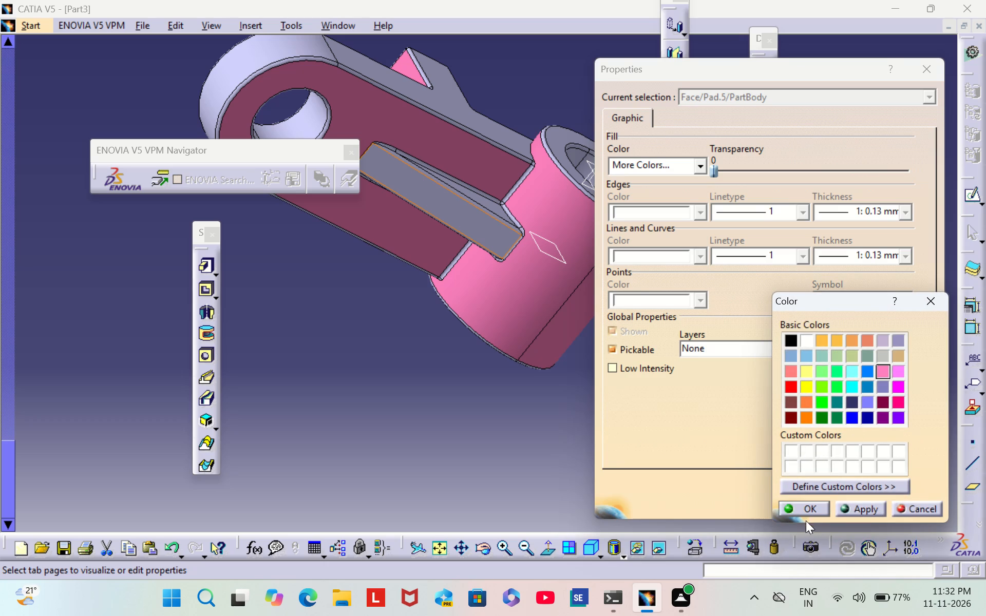
left_click(806, 509)
left_click(810, 500)
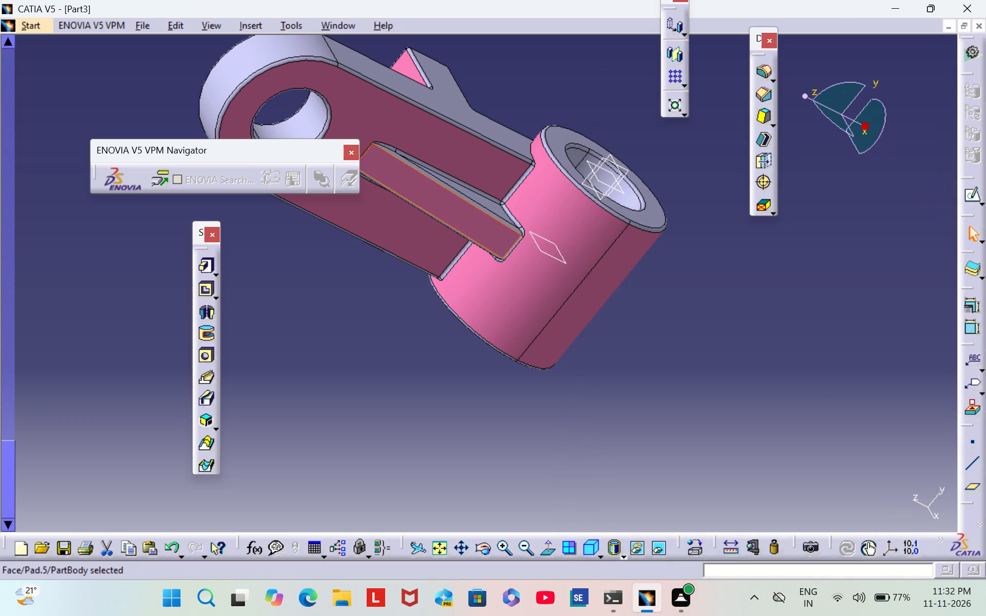
left_click(319, 386)
Set the fill colour of one triangular side face of the rib to pink from the extended basic colours.
scroll(306, 355, "down", 2)
middle_click_drag(308, 350, 489, 240)
right_click_drag(310, 349, 488, 240)
scroll(489, 240, "up", 1)
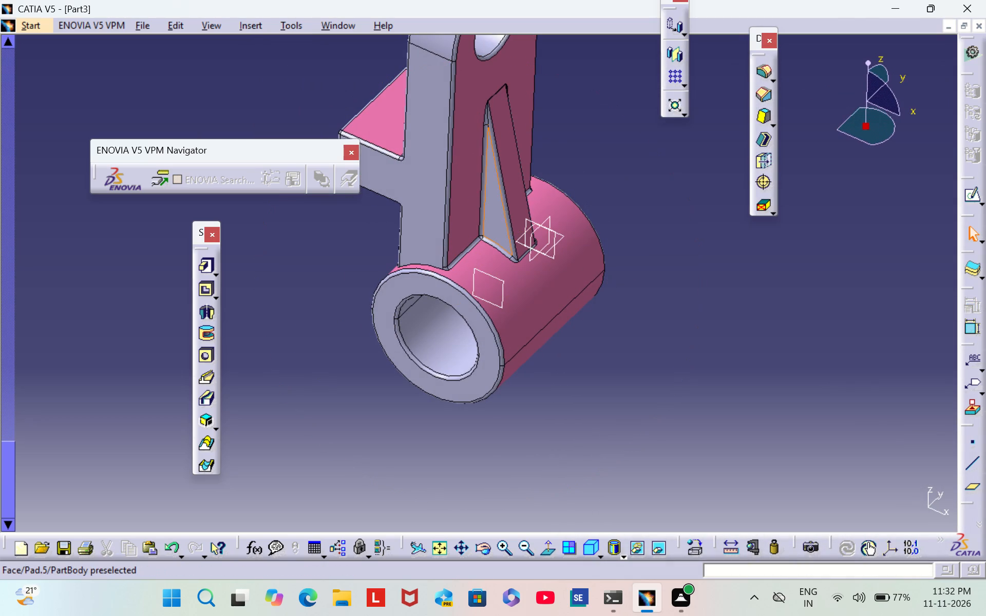
right_click(496, 215)
left_click(572, 276)
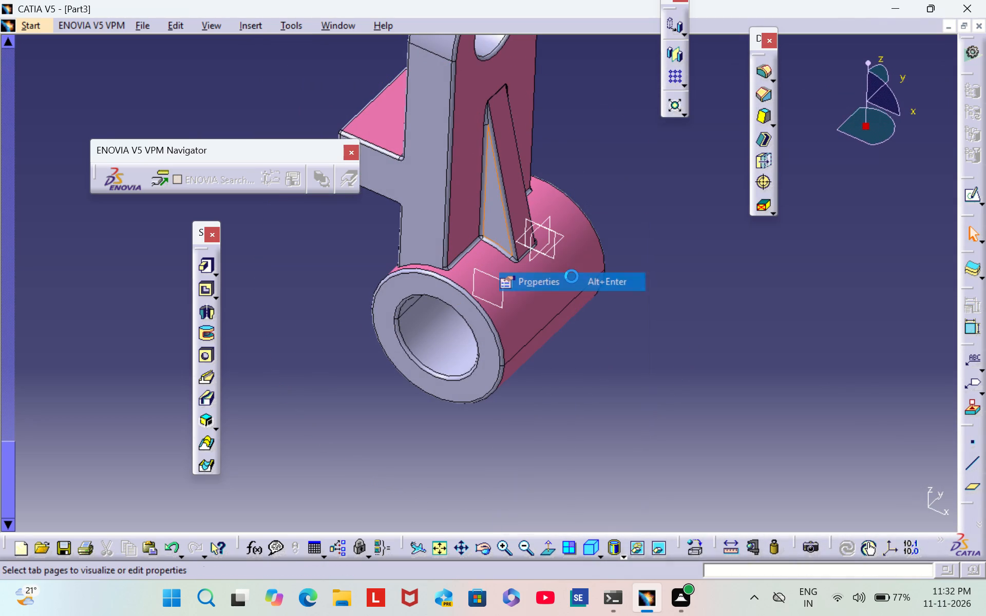
left_click(669, 171)
left_click(673, 429)
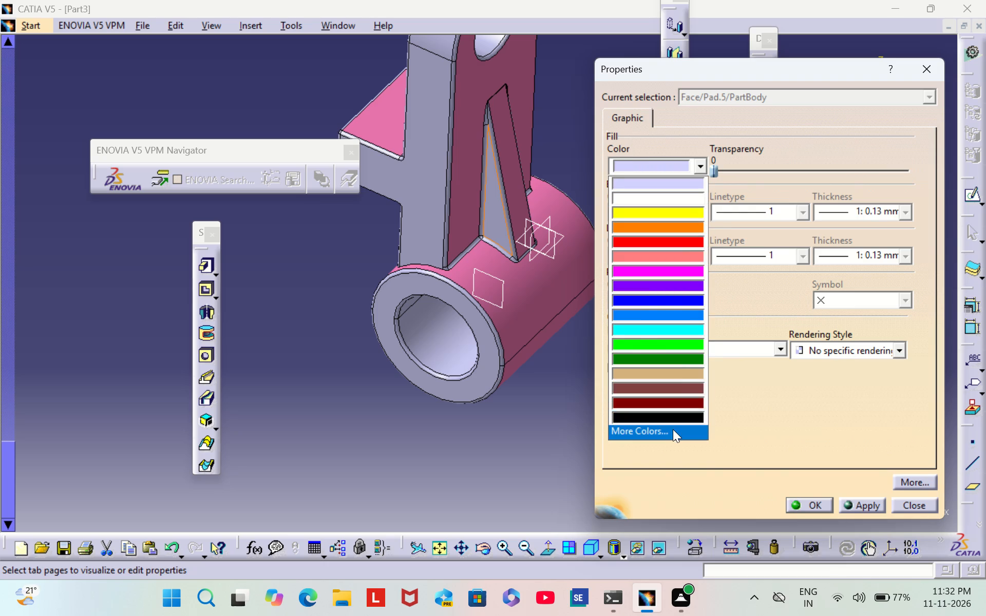
left_click(881, 368)
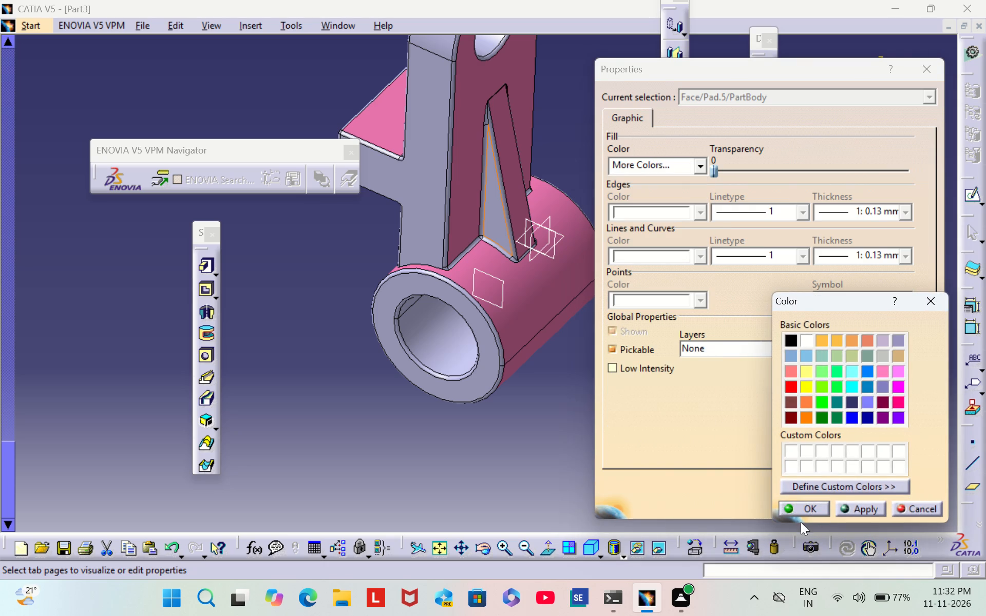
left_click(806, 511)
left_click(808, 504)
left_click(551, 393)
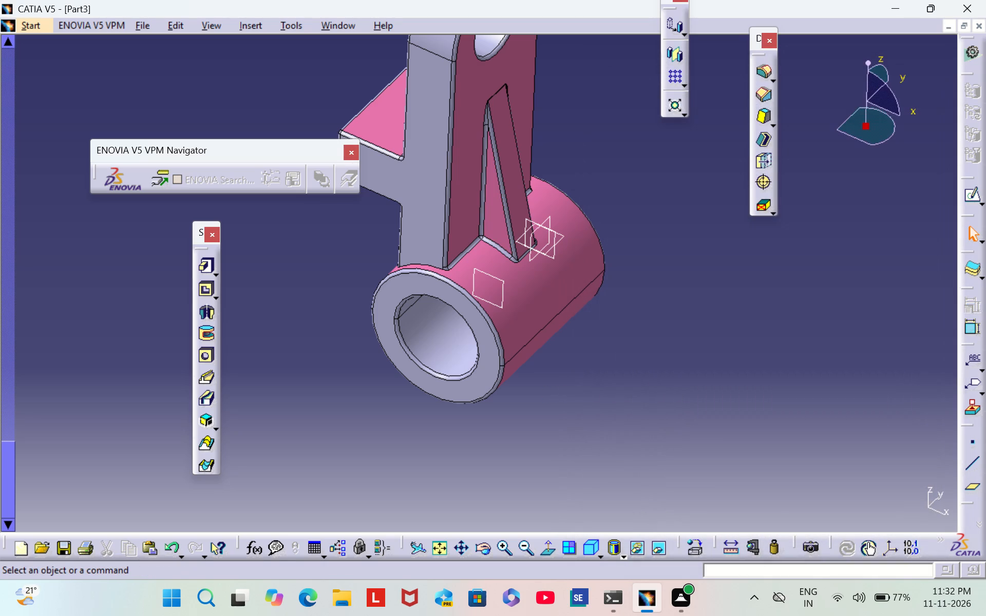
Set the fill colour of the rib's opposite triangular side face to pink from the extended basic colours.
scroll(707, 277, "down", 1)
middle_click_drag(707, 277, 438, 412)
right_click_drag(707, 276, 446, 419)
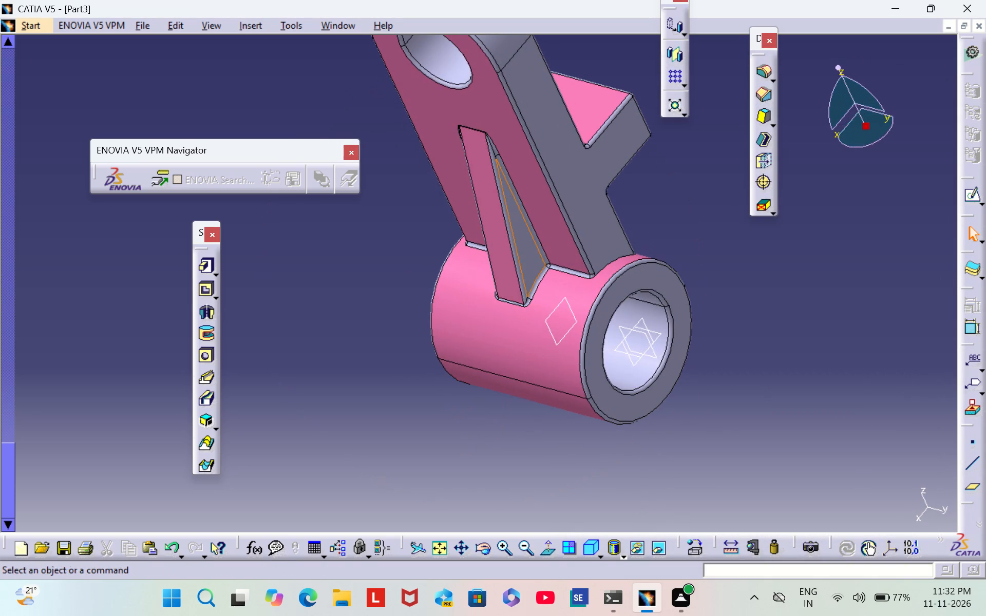
right_click(523, 252)
left_click(611, 324)
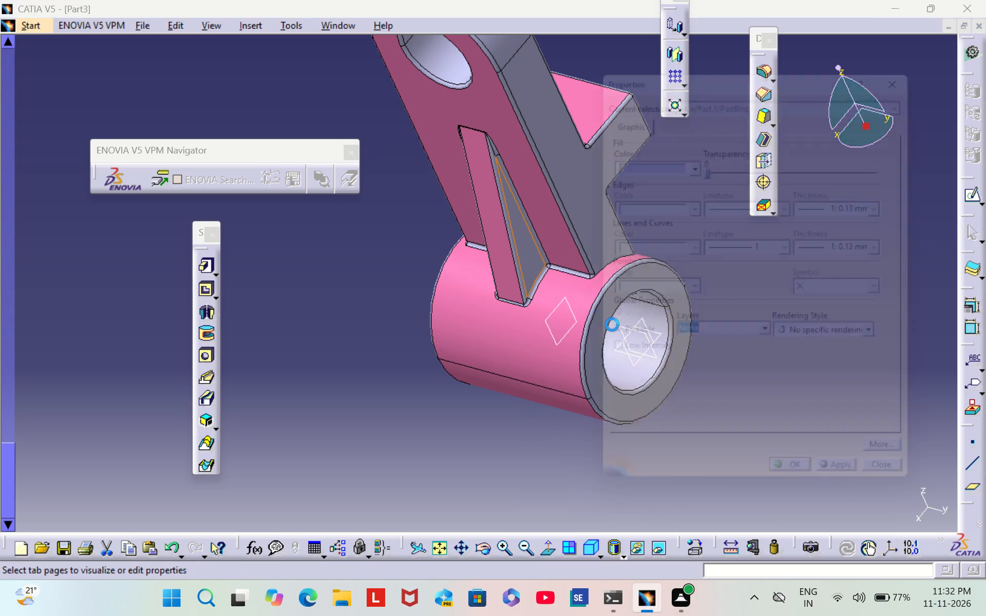
left_click(668, 166)
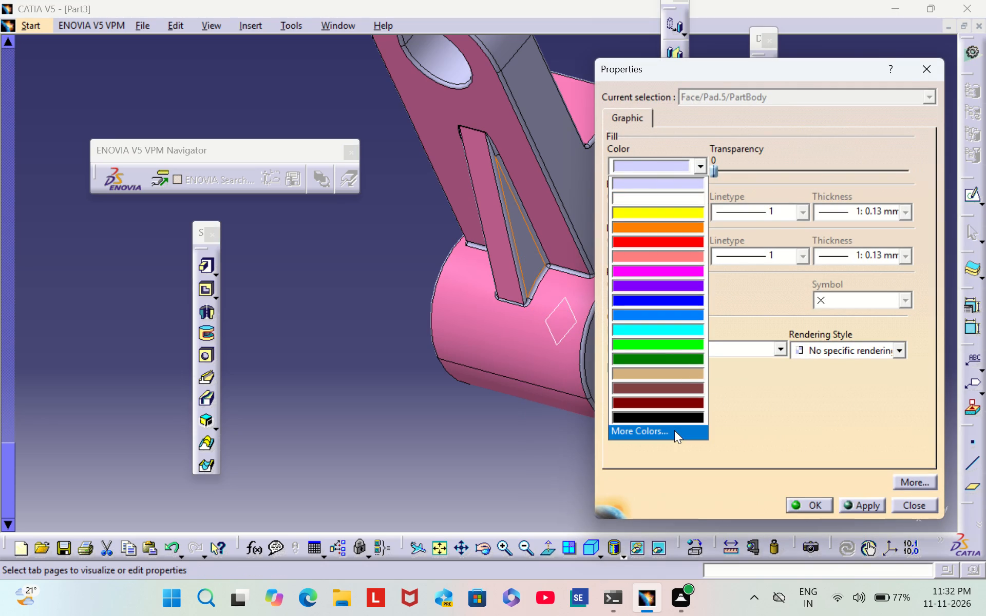
left_click(674, 430)
left_click(885, 372)
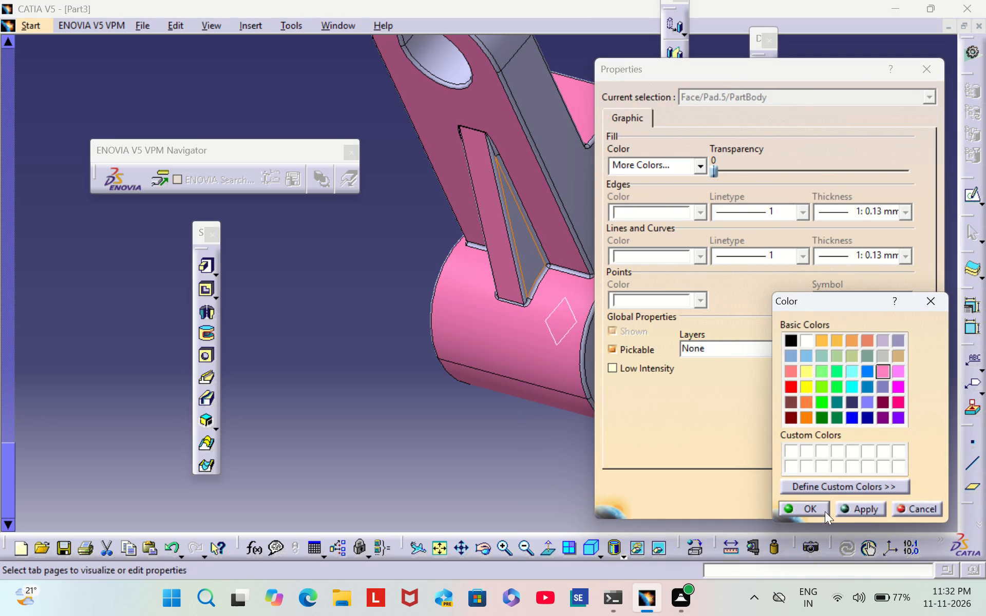
left_click(825, 511)
left_click(817, 503)
left_click(700, 378)
Set the fill colour of the plate's flat side face, which continues along the projection, to pink from the extended basic colours.
scroll(766, 291, "down", 2)
middle_click_drag(766, 288, 636, 375)
right_click_drag(765, 288, 636, 375)
right_click(520, 172)
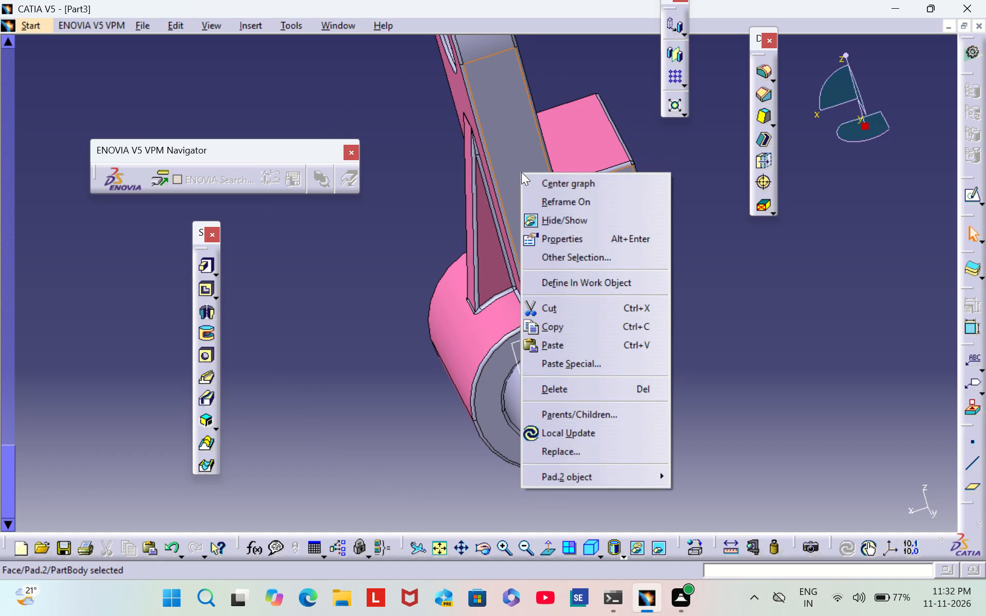
left_click(610, 246)
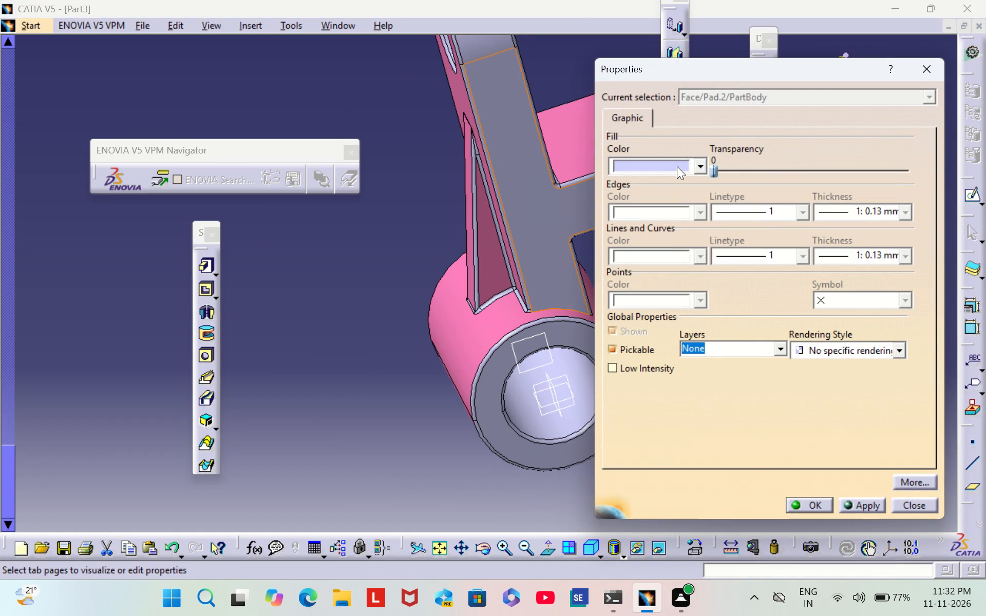
left_click(678, 166)
left_click(677, 431)
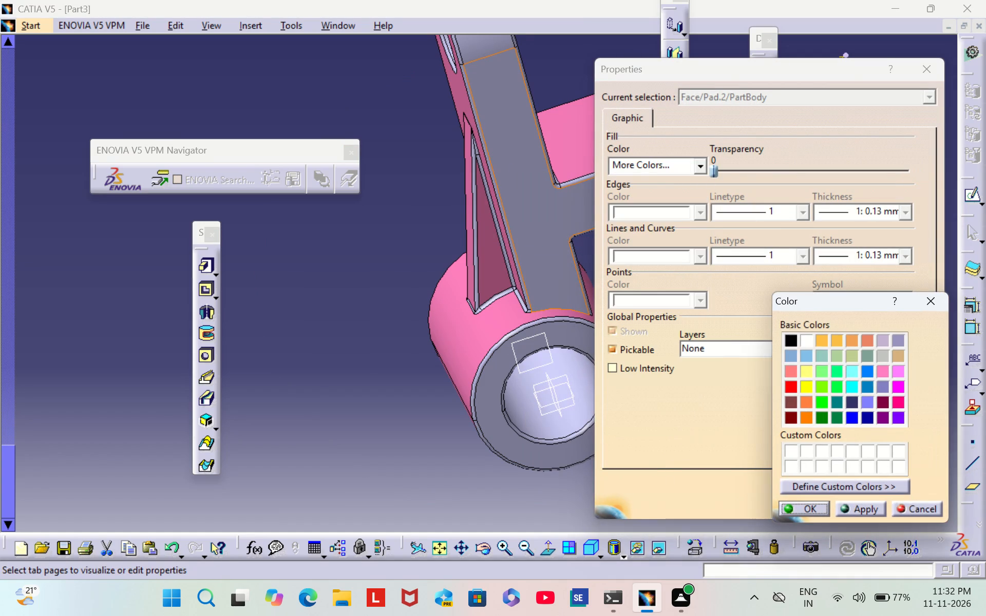
left_click(888, 369)
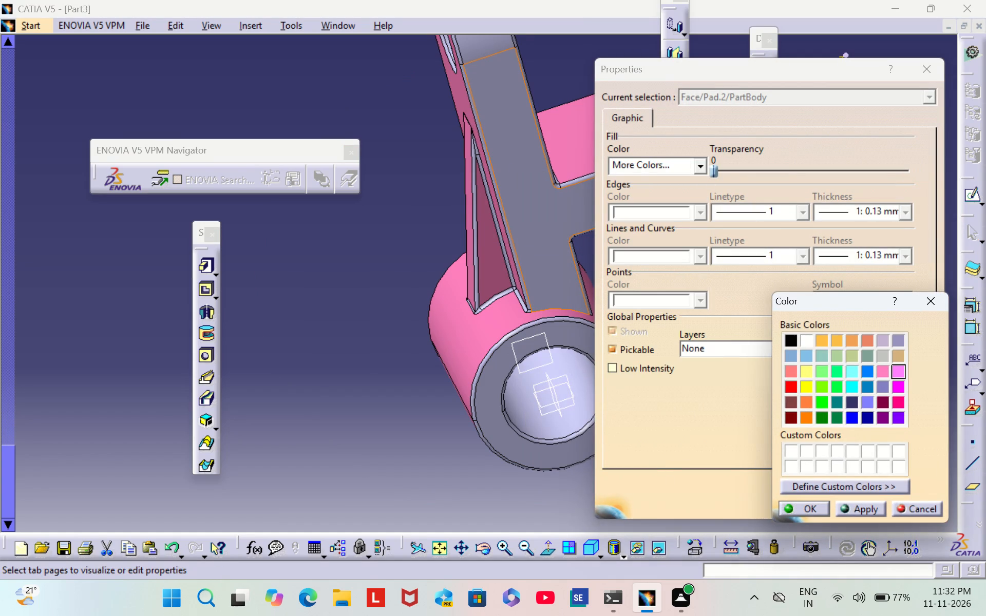
left_click(882, 373)
left_click(808, 510)
left_click(817, 500)
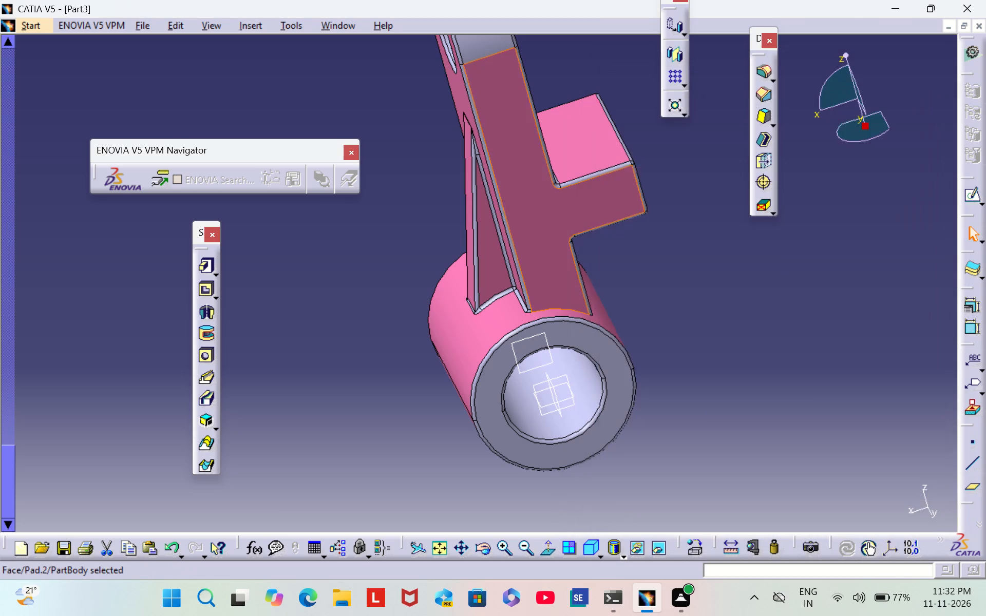
left_click(800, 399)
Set the fill colour of the plate's rounded end face around the hole to pink from the extended basic colours.
scroll(314, 229, "down", 2)
middle_click_drag(314, 229, 368, 424)
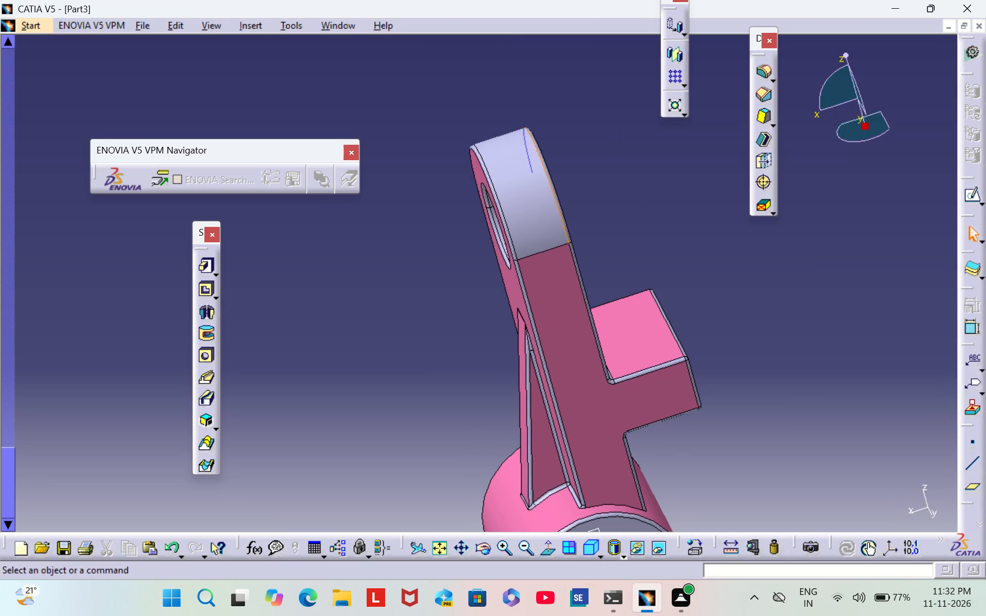
right_click(503, 161)
left_click(573, 233)
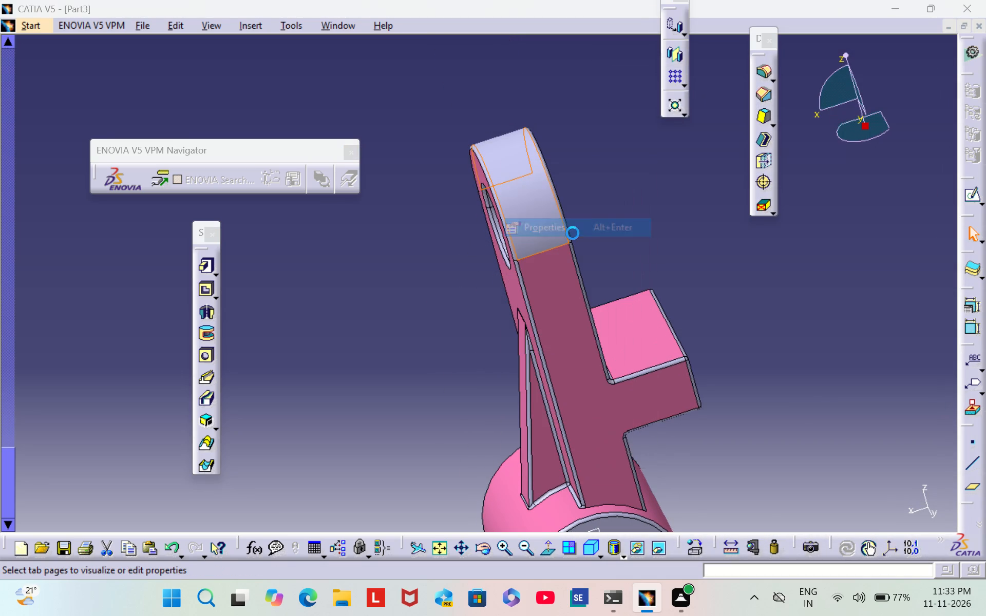
left_click(632, 168)
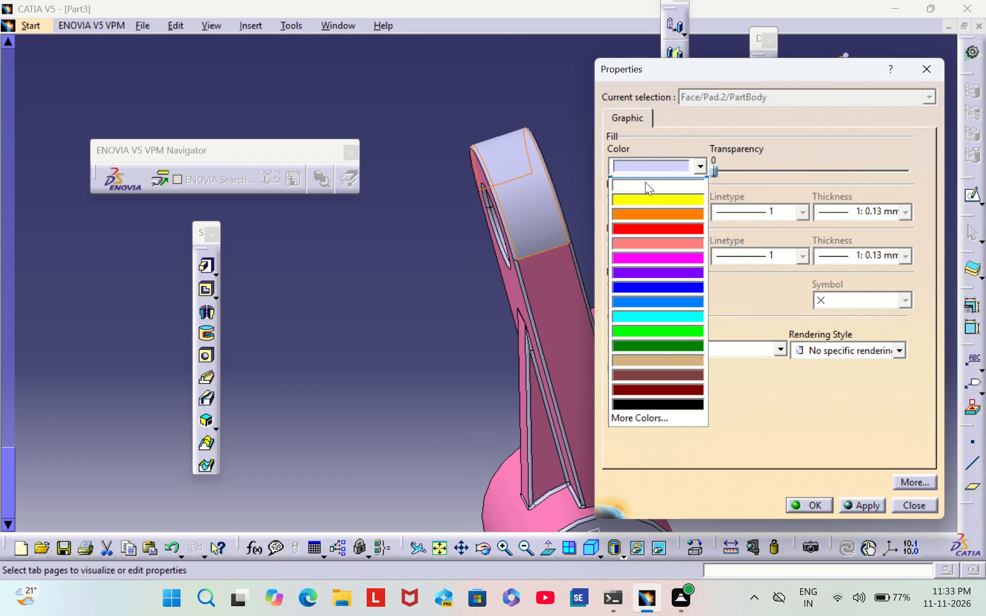
left_click(686, 429)
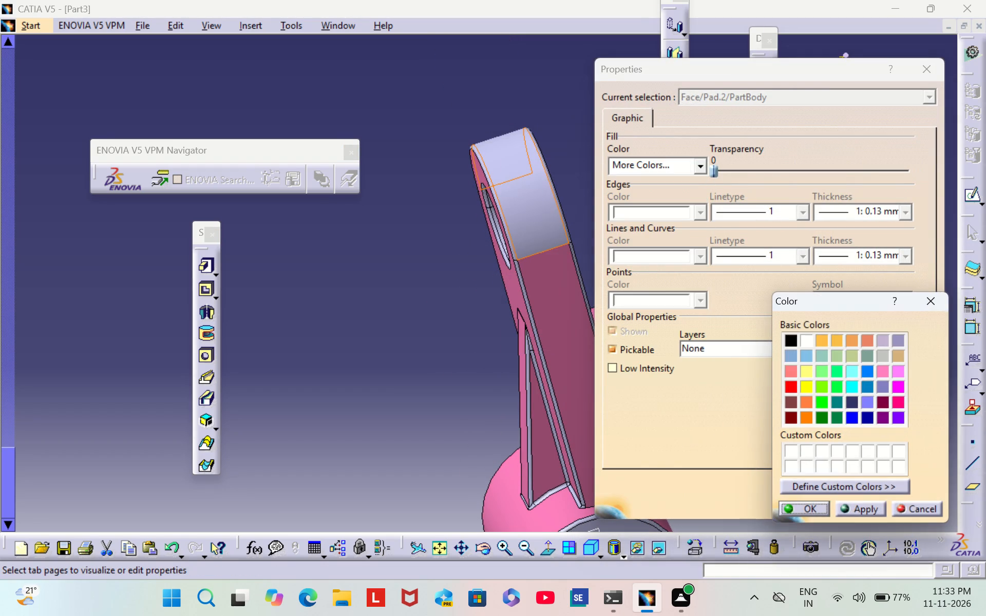
left_click(883, 374)
left_click(812, 507)
left_click(816, 504)
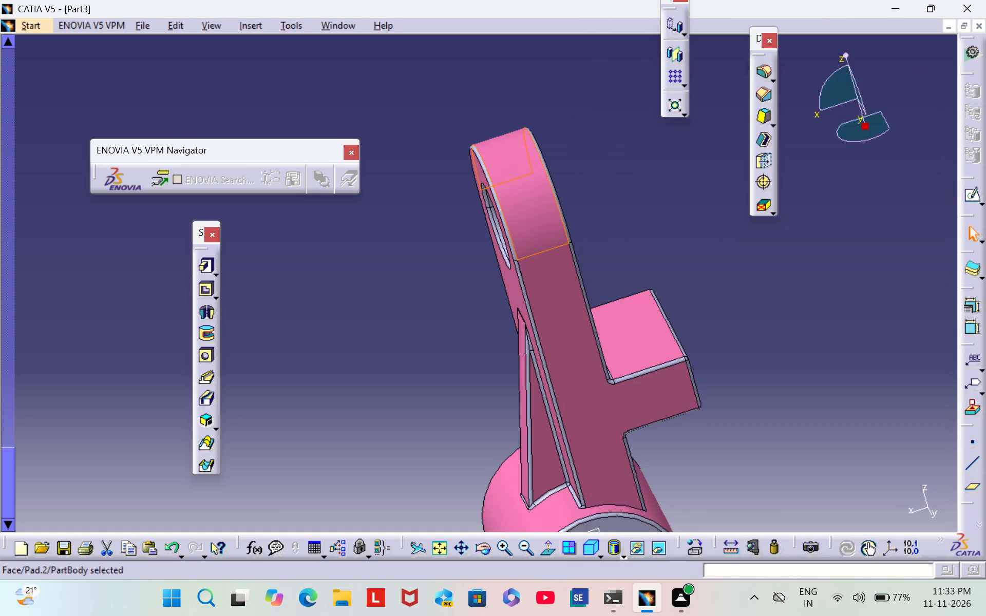
left_click(599, 213)
Bring the top of the specification tree into view and expand PartBody to list its pads, plane and edge fillet.
scroll(48, 163, "up", 20)
scroll(48, 163, "up", 2)
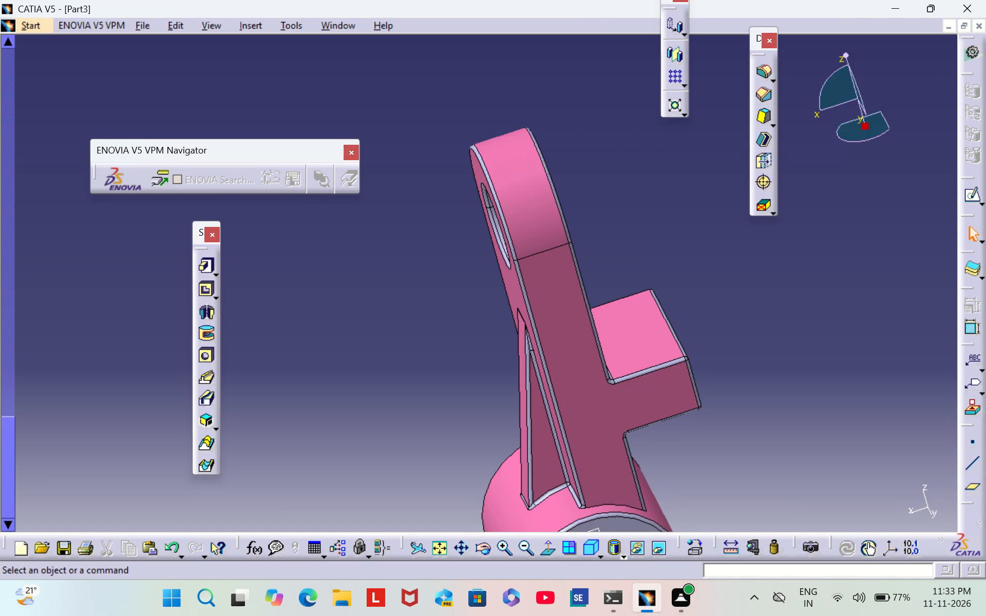
scroll(63, 153, "up", 20)
scroll(63, 153, "up", 9)
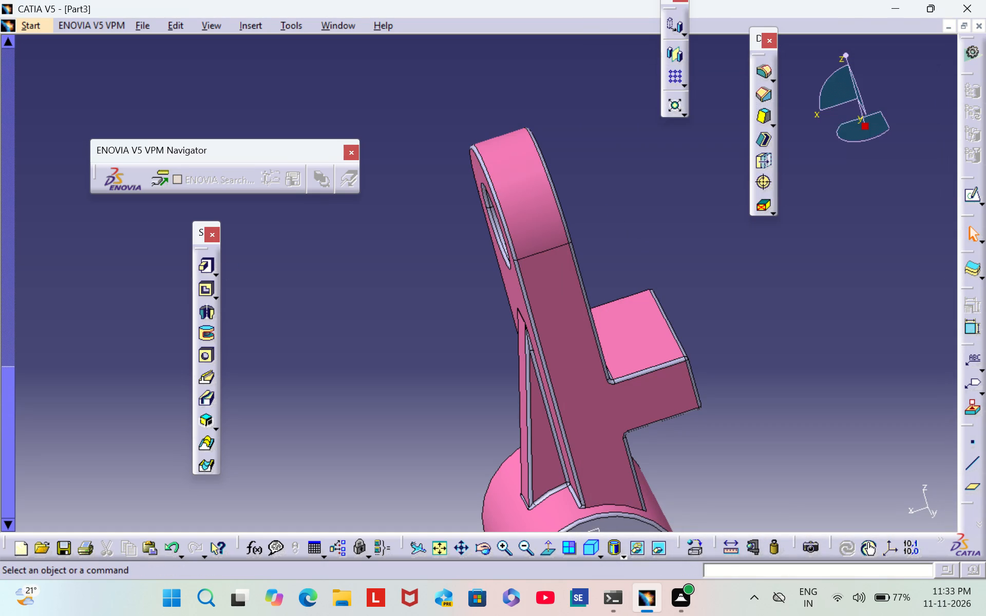
left_click(6, 114)
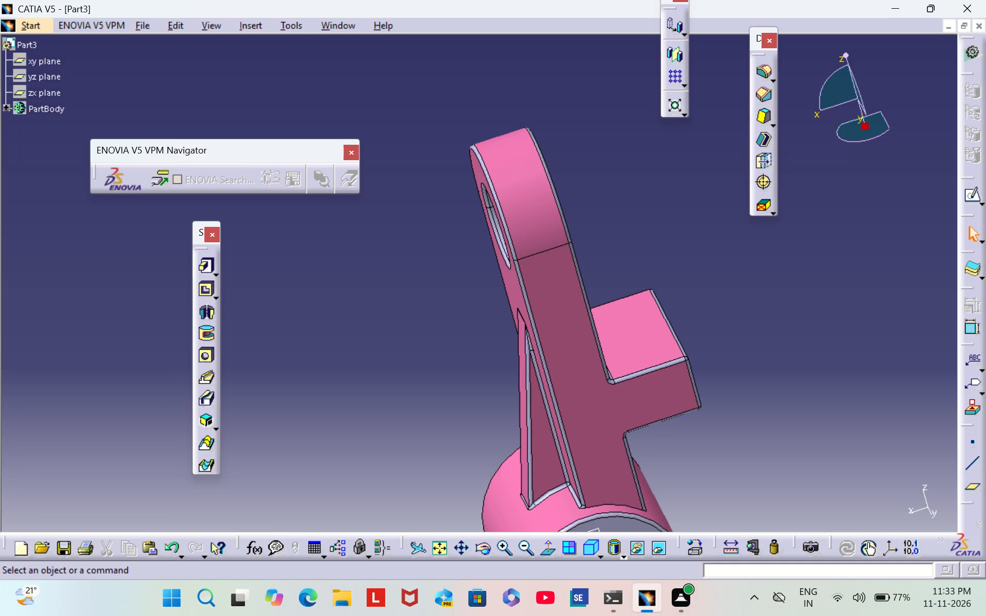
left_click(4, 110)
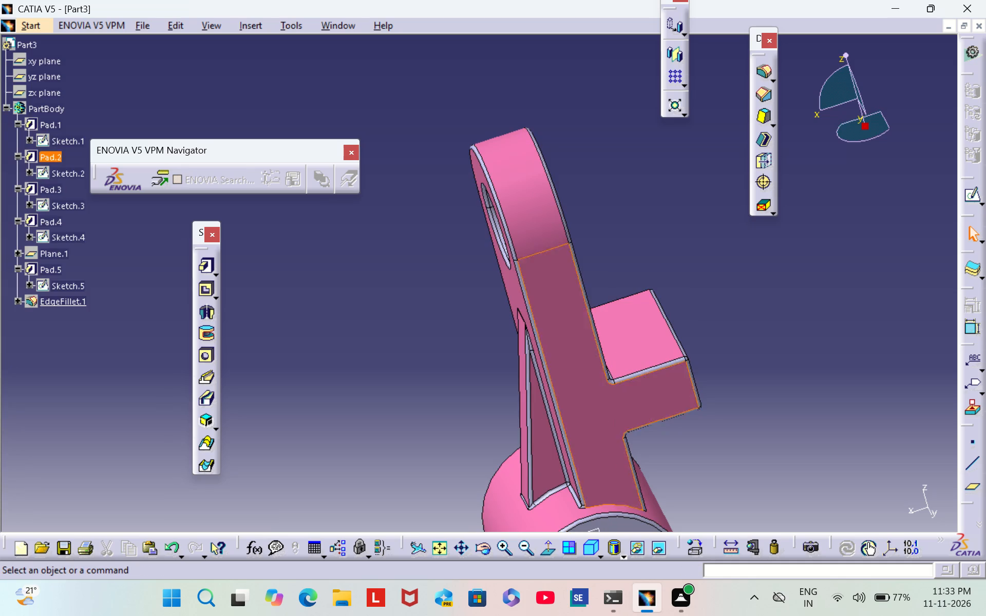
middle_click_drag(771, 454, 696, 203)
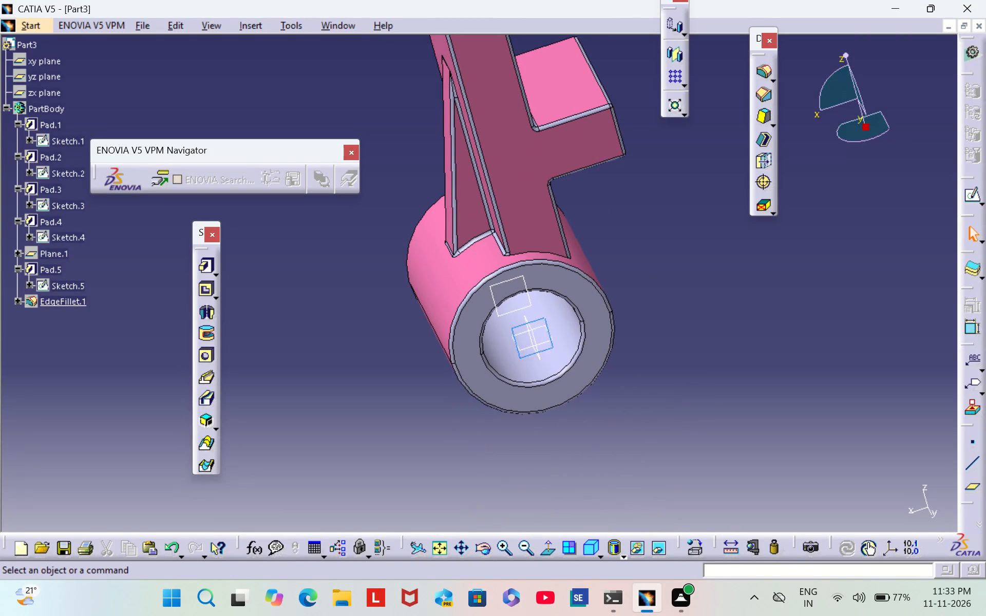
Set the fill colour of the cylinder's ring-shaped end face to pink from the extended basic colours.
right_click(578, 294)
left_click(619, 330)
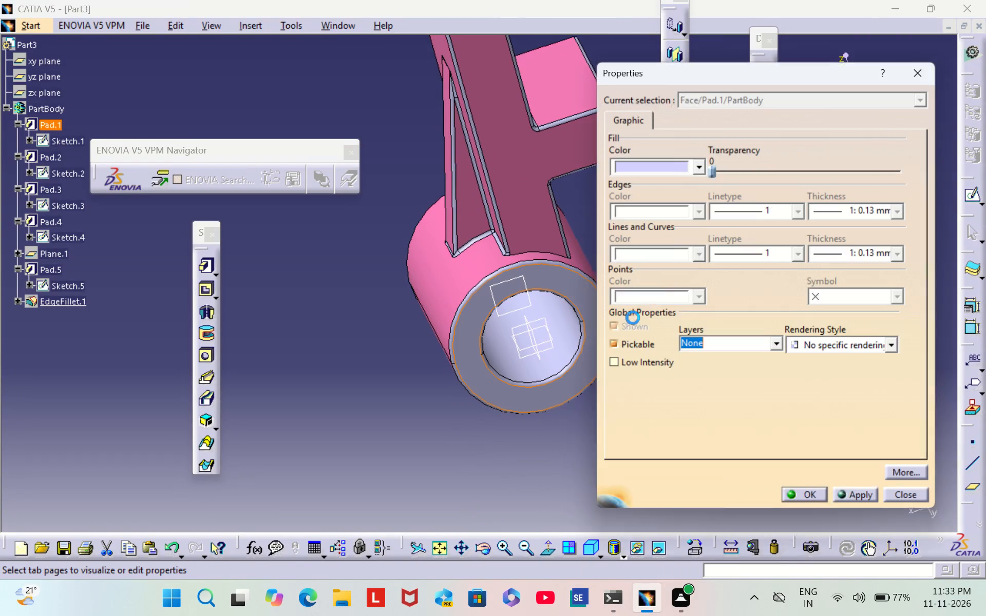
left_click(661, 161)
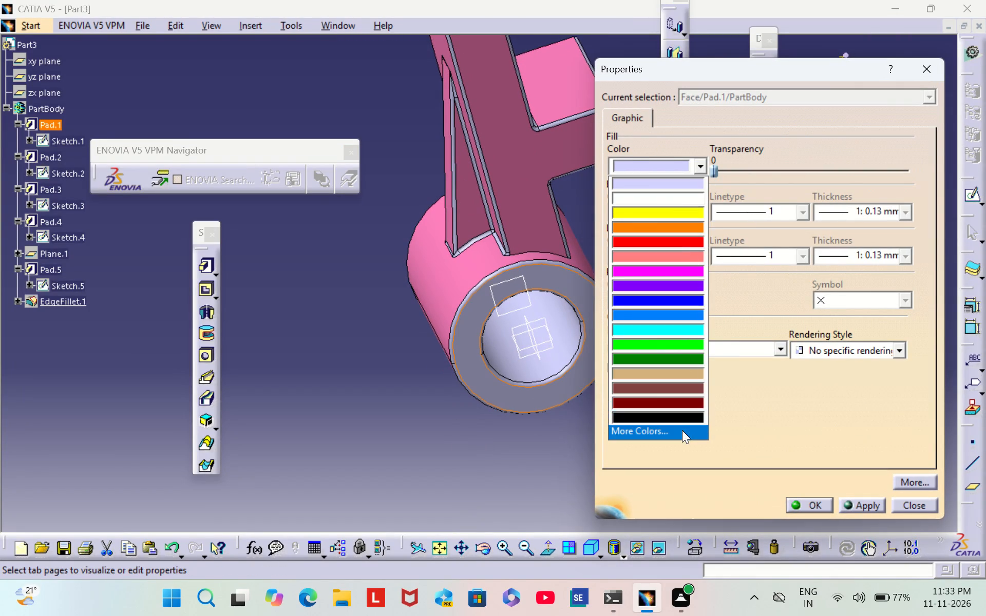
left_click(682, 432)
left_click(887, 370)
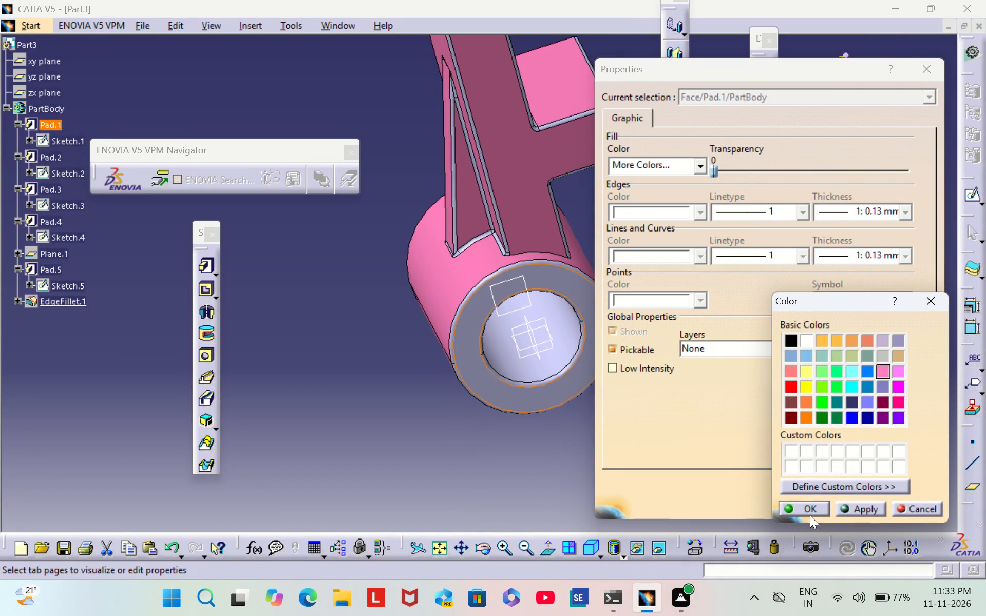
left_click(810, 507)
left_click(813, 503)
left_click(735, 320)
Set the fill colour of the opposite flat side face of the plate and projection to pink from the extended basic colours.
scroll(327, 402, "down", 3)
middle_click_drag(328, 397, 806, 273)
right_click_drag(331, 396, 806, 273)
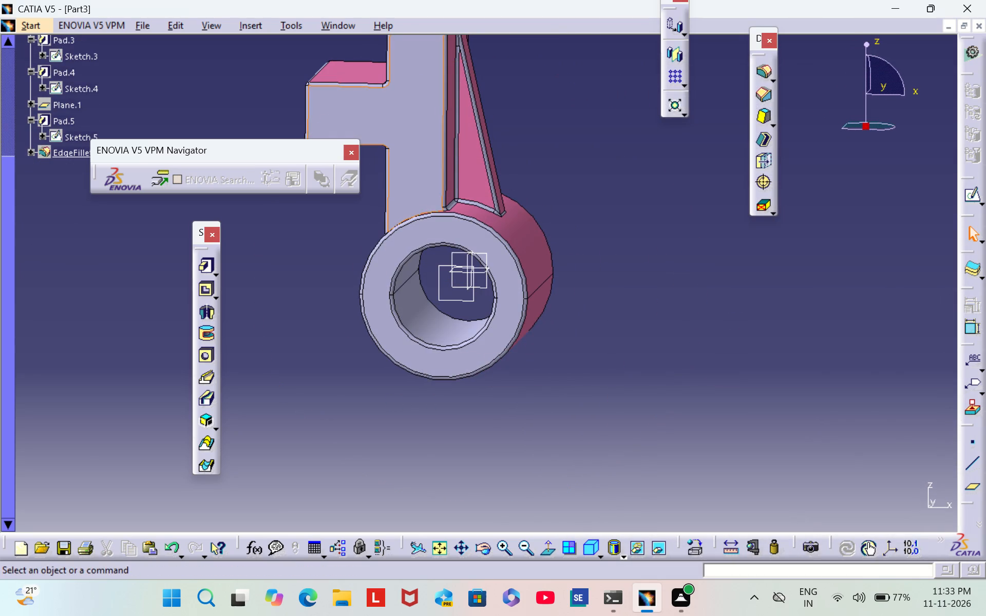
right_click(406, 124)
left_click(506, 197)
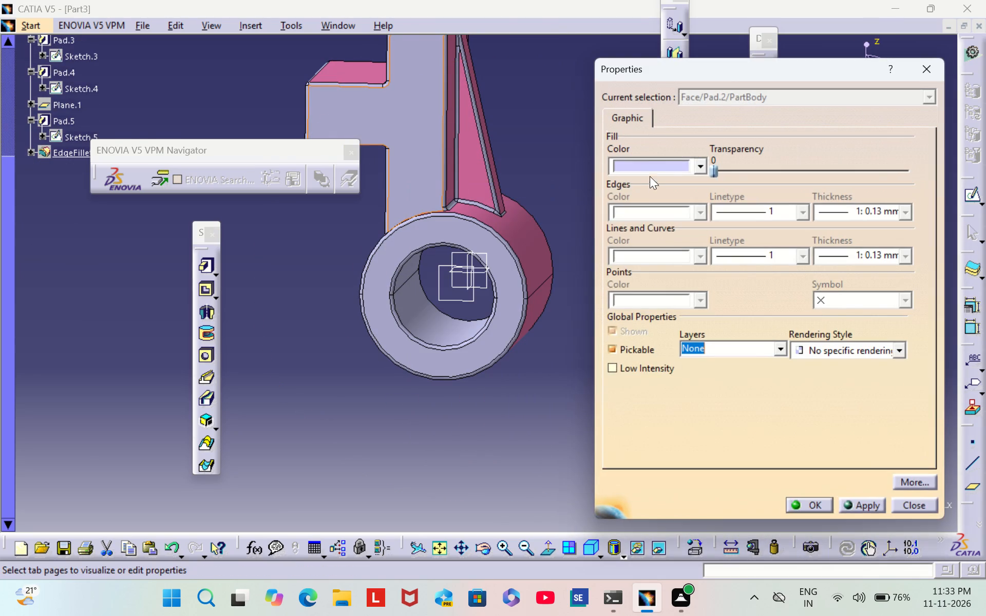
left_click(663, 161)
left_click(695, 423)
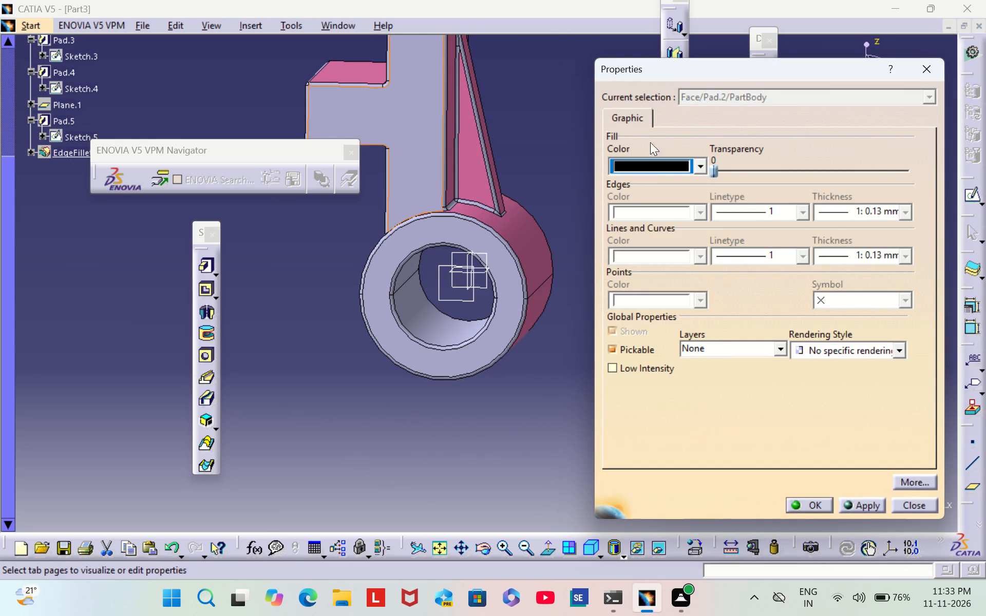
left_click(653, 169)
left_click(668, 427)
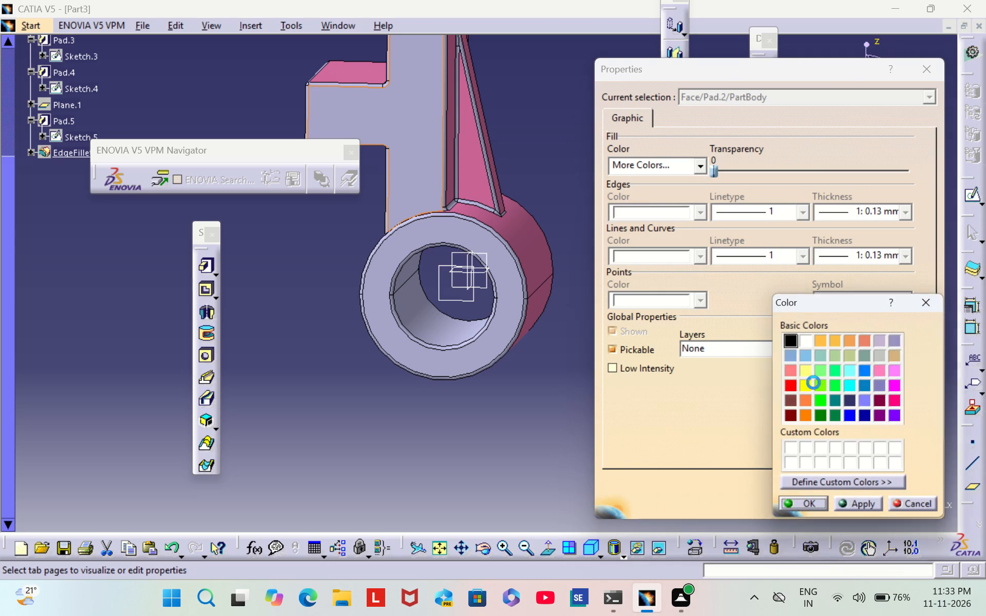
left_click(885, 376)
left_click(819, 509)
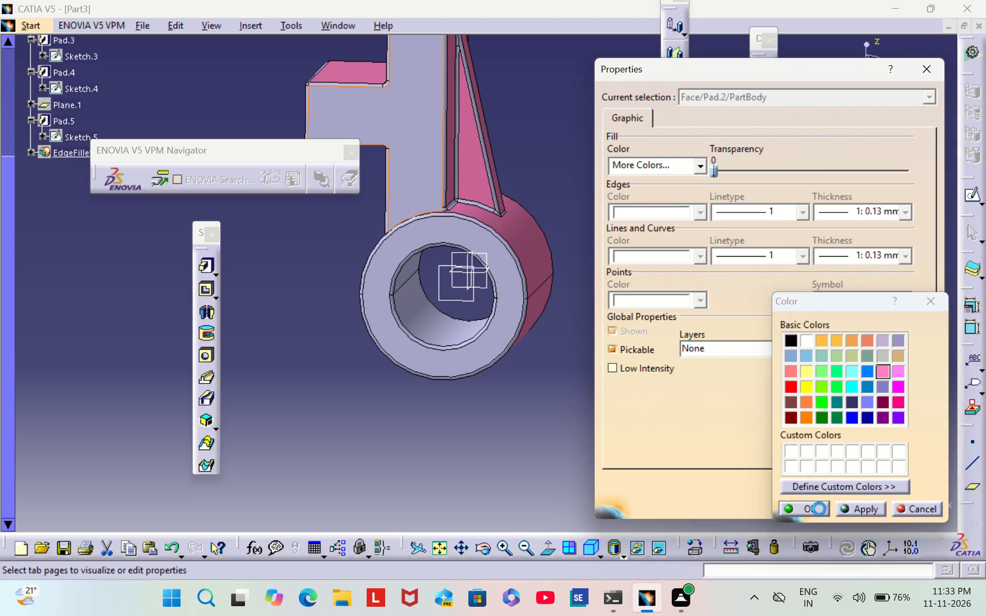
left_click(819, 503)
left_click(667, 256)
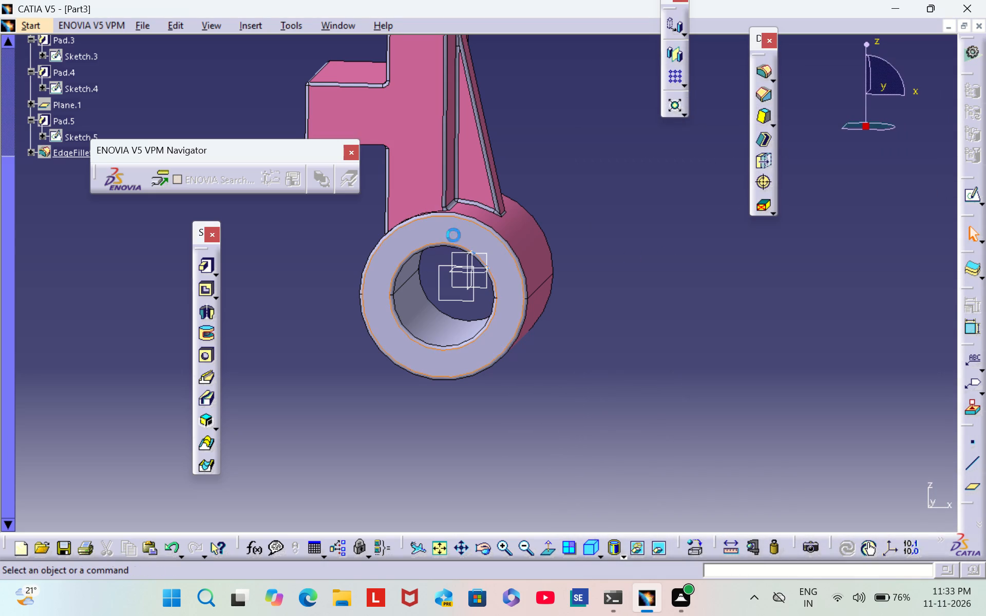
Set the fill colour of the cylinder's opposite ring-shaped end face to pink from the extended basic colours.
right_click(453, 235)
left_click(534, 300)
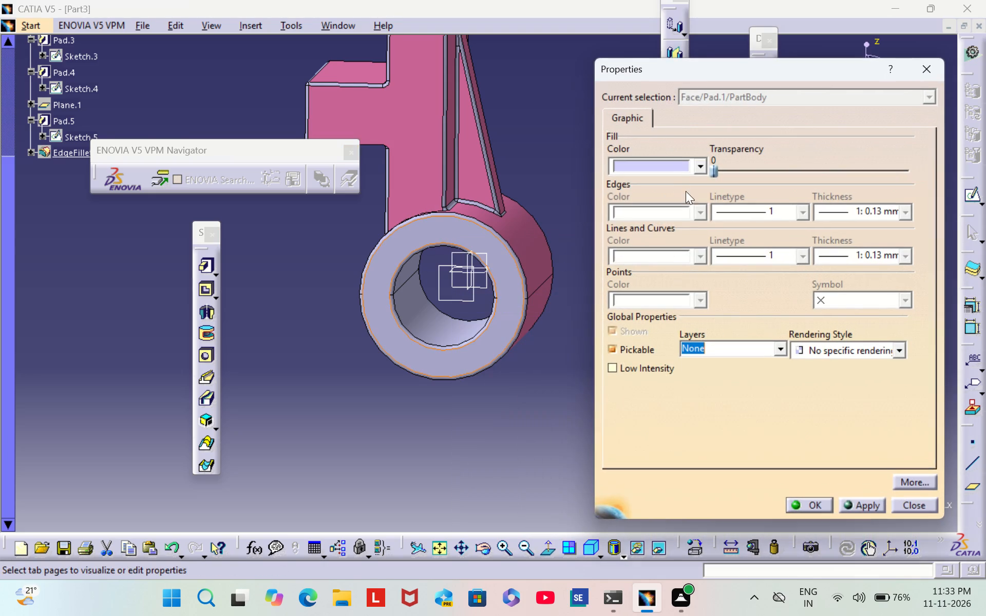
left_click(680, 171)
left_click(665, 430)
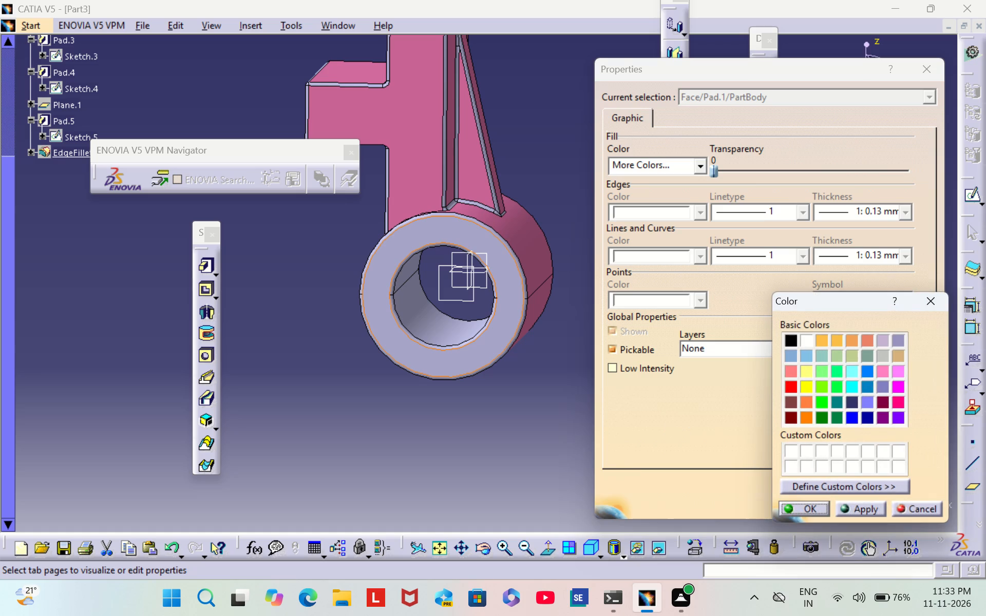
left_click(881, 374)
left_click(808, 507)
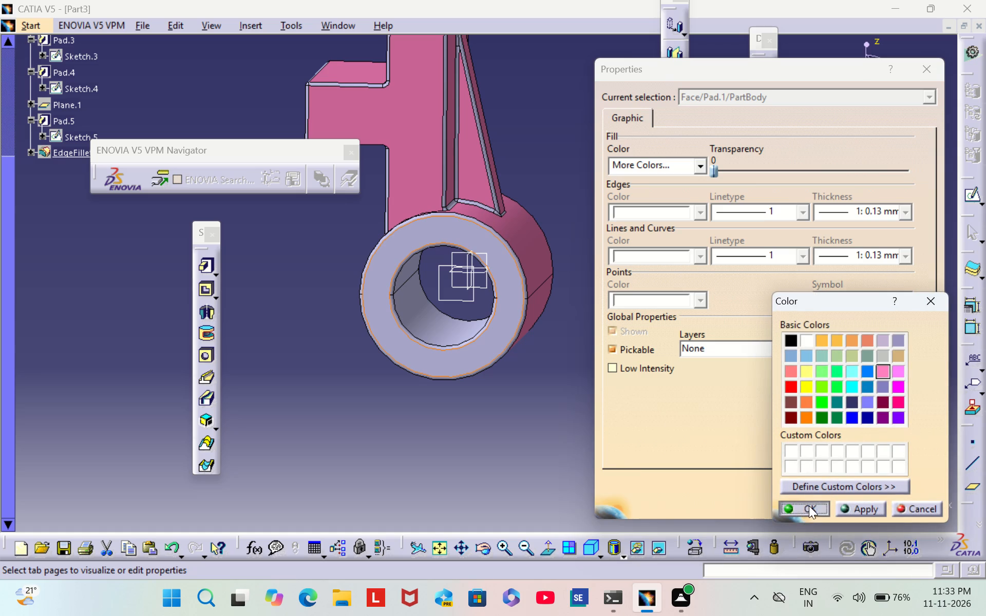
left_click(609, 266)
left_click(819, 502)
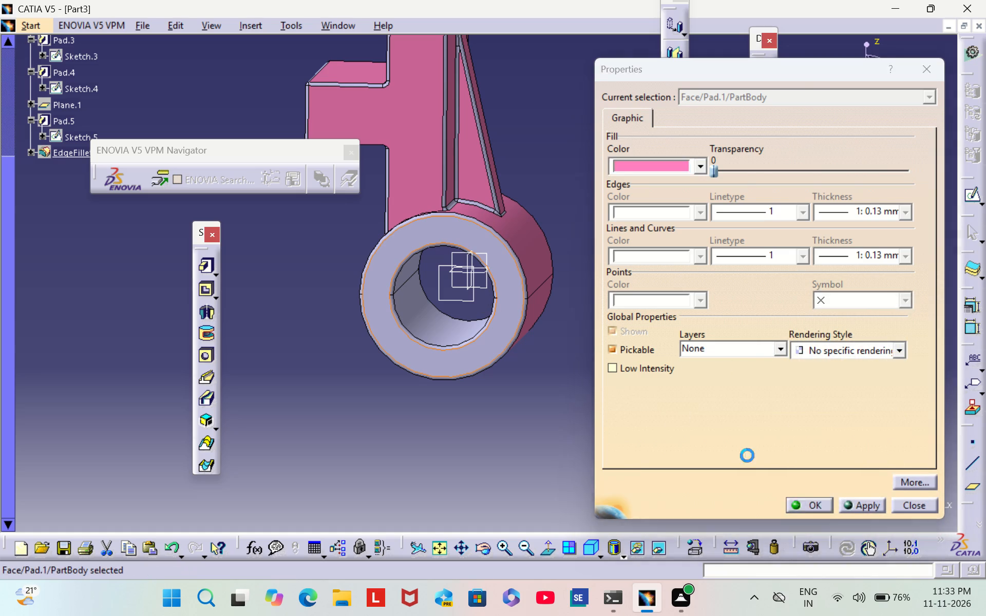
left_click(491, 392)
Set the fill colour of the cylinder's inner bore face to pink from the extended basic colours.
right_click(434, 321)
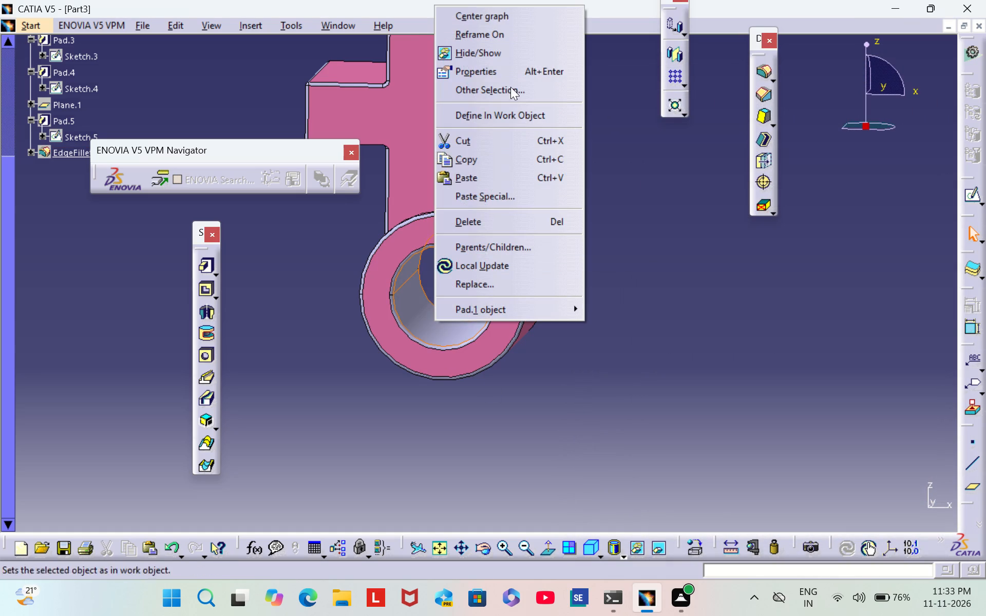
left_click(507, 73)
left_click(661, 165)
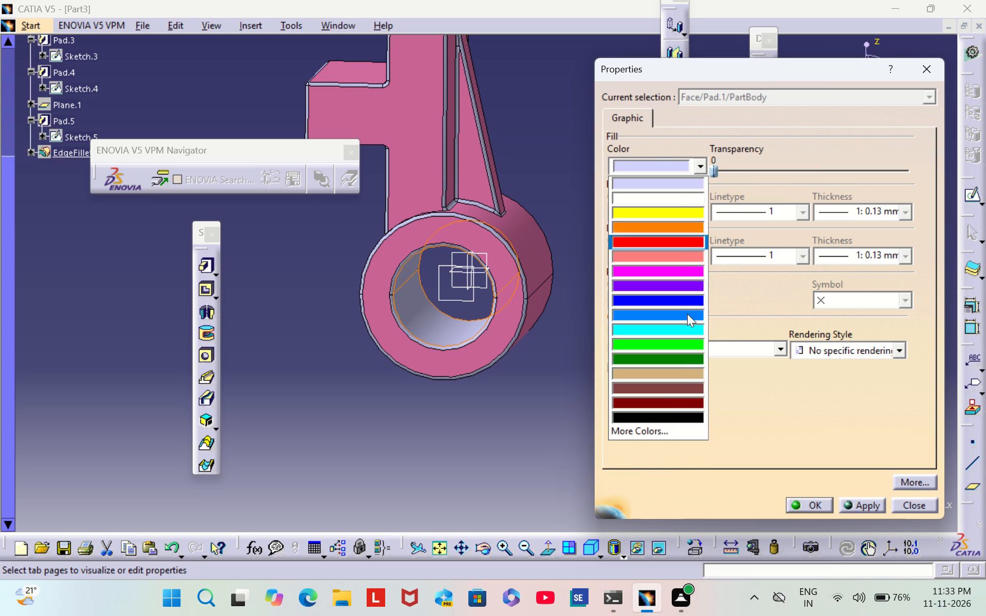
left_click(675, 430)
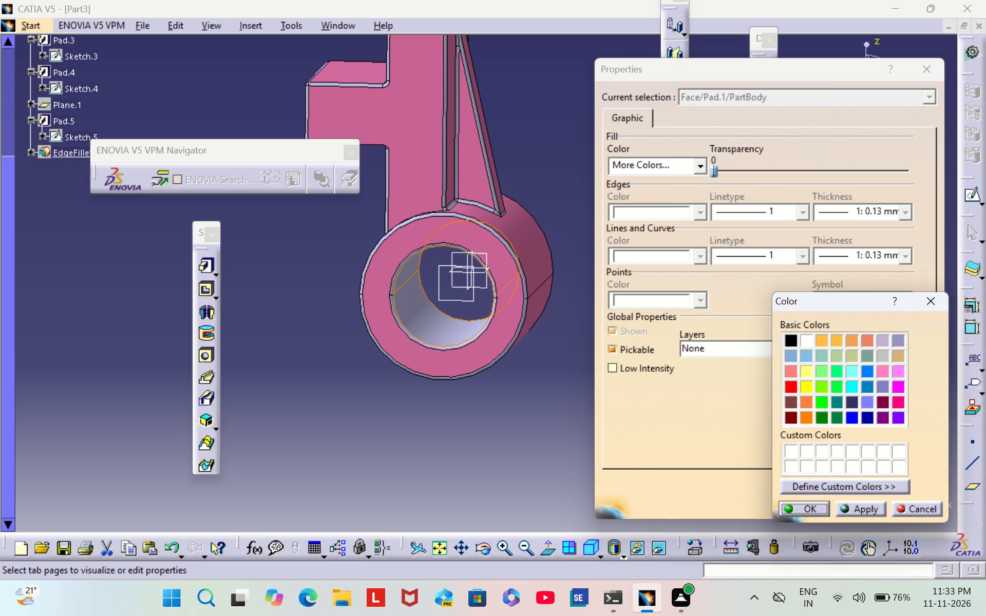
left_click(882, 373)
left_click(814, 511)
left_click(811, 502)
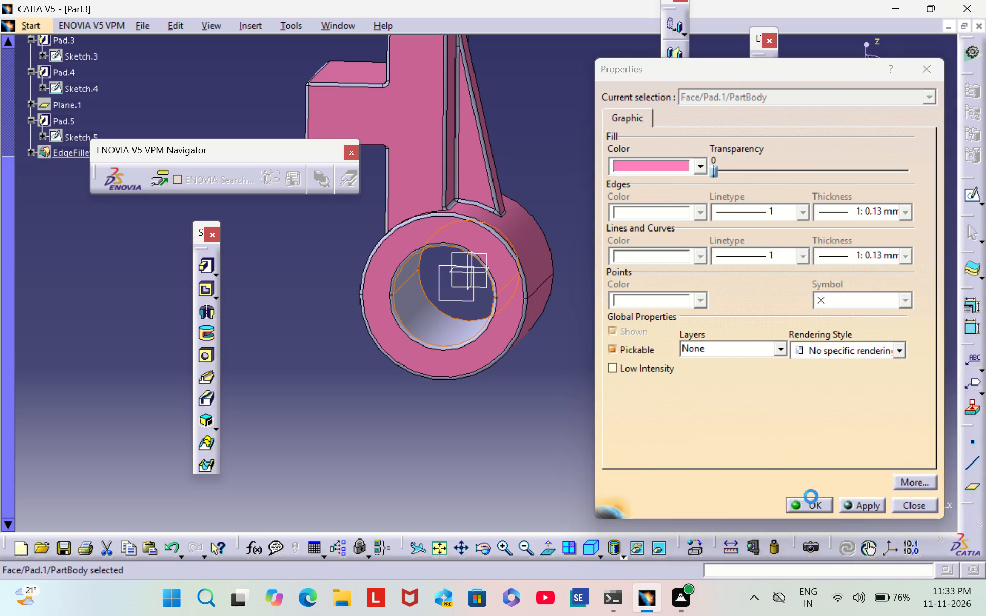
left_click(612, 319)
Set the fill colour of the inner face of the plate's hole to pink from the extended basic colours.
scroll(696, 243, "down", 2)
middle_click_drag(696, 243, 264, 365)
right_click_drag(696, 243, 264, 365)
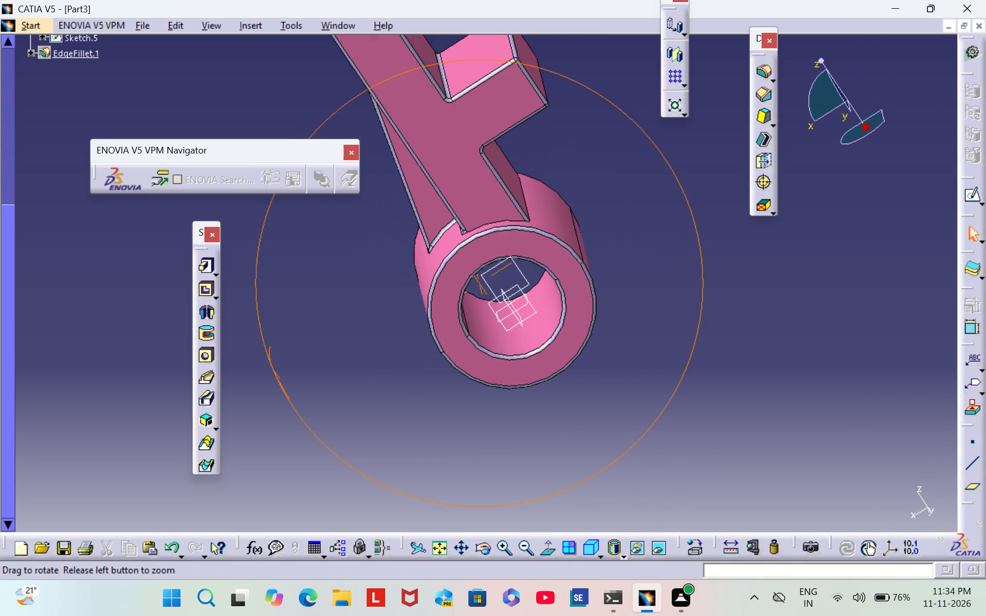
right_click_drag(264, 365, 401, 403)
middle_click_drag(264, 365, 401, 403)
middle_click_drag(319, 232, 491, 478)
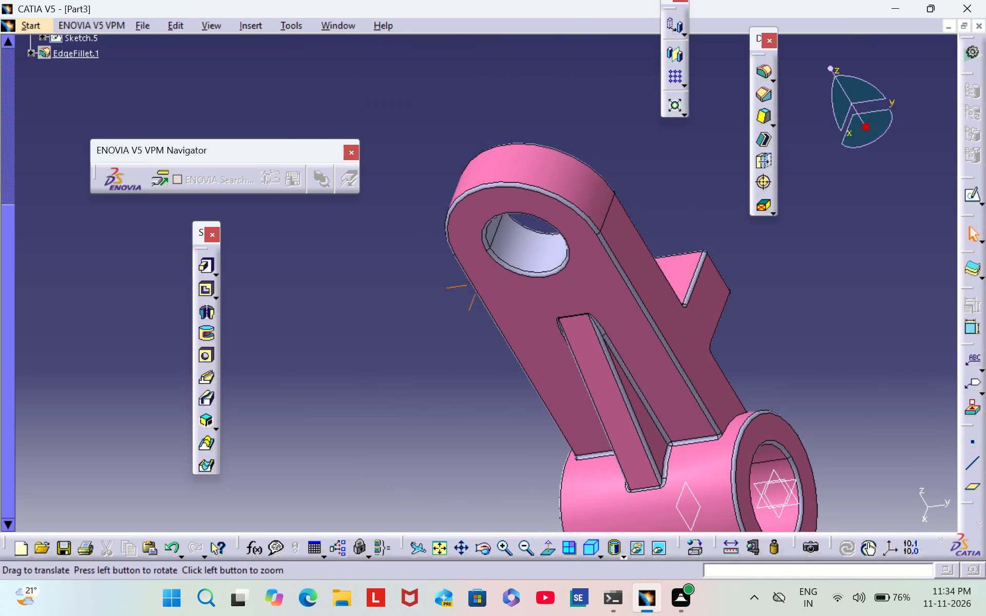
middle_click_drag(491, 478, 491, 477)
right_click(526, 254)
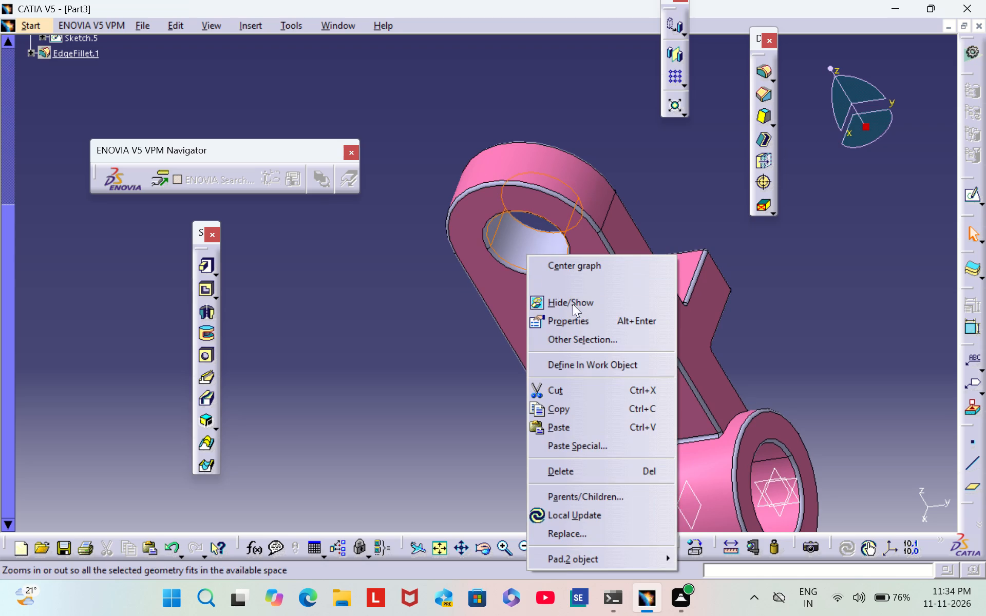
left_click(577, 318)
left_click(683, 169)
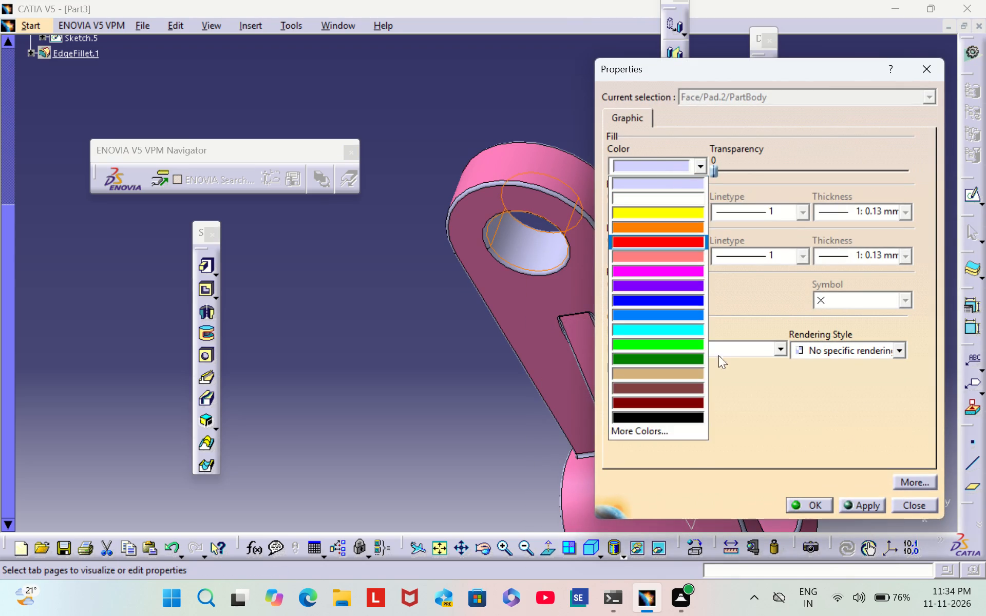
left_click(693, 433)
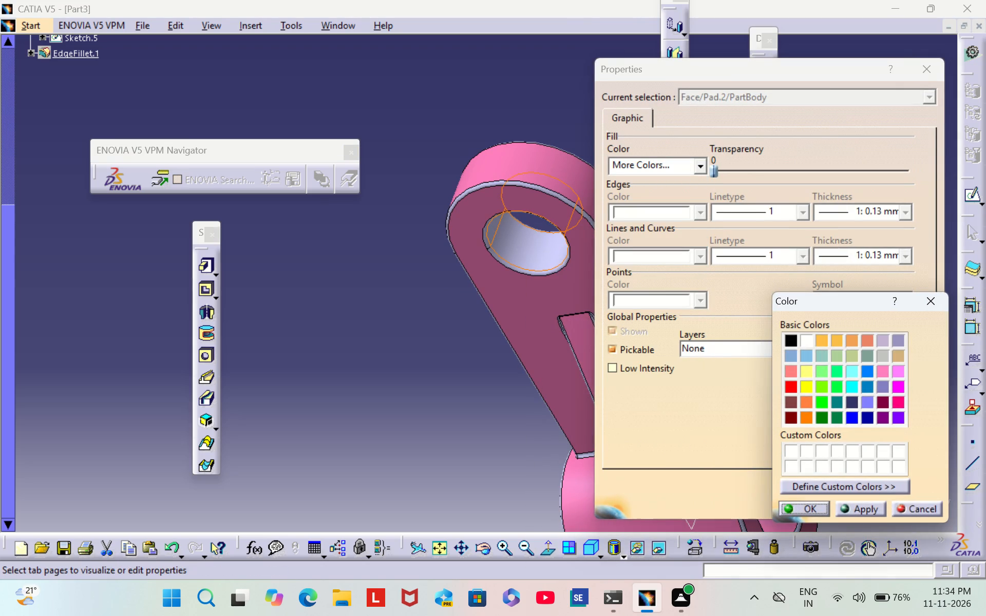
left_click(885, 369)
left_click(808, 507)
left_click(810, 504)
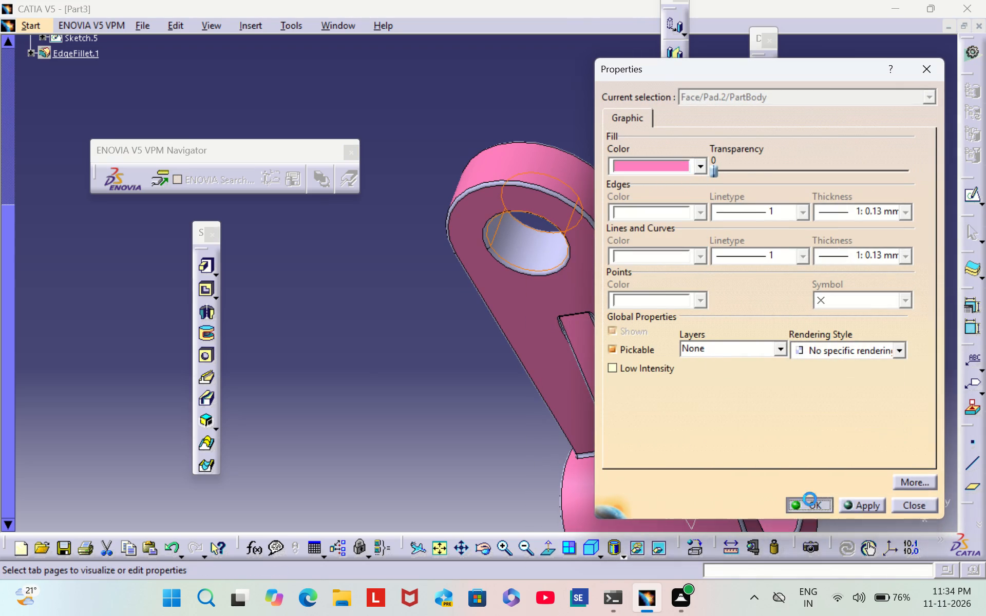
left_click(324, 370)
Examine the plate, rib, projection and cylinder from several sides for faces that still need colouring.
middle_click_drag(326, 367, 630, 289)
scroll(326, 367, "down", 1)
right_click_drag(329, 366, 630, 289)
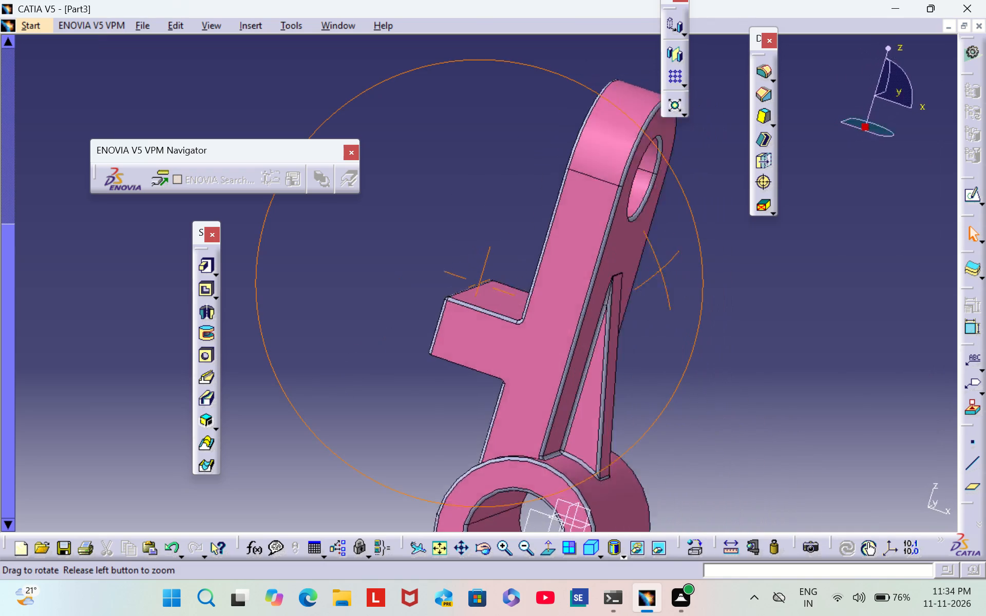
right_click_drag(630, 289, 393, 413)
middle_click_drag(630, 289, 393, 413)
middle_click_drag(865, 367, 392, 433)
scroll(865, 367, "down", 1)
right_click_drag(865, 367, 392, 433)
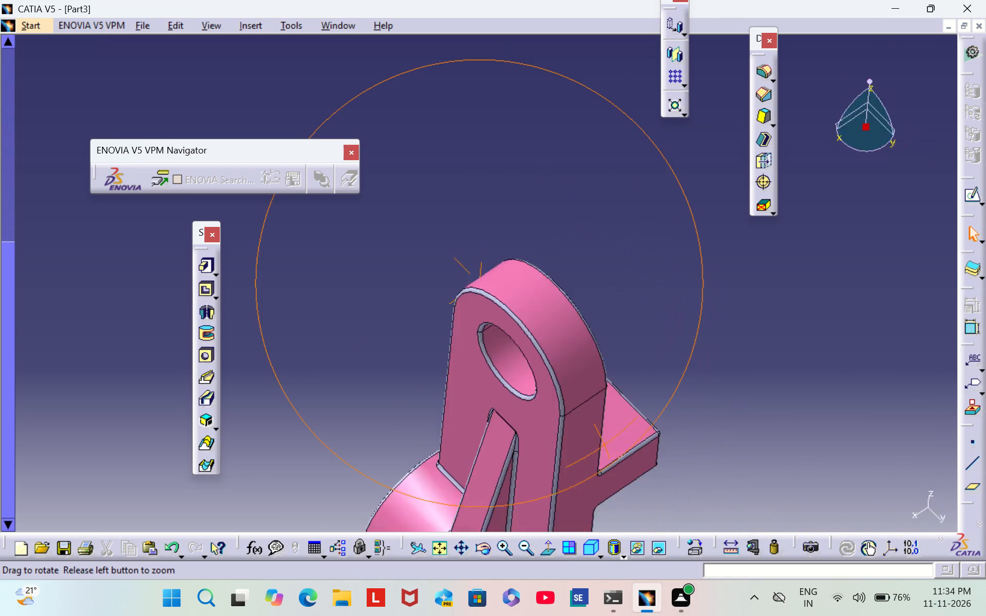
middle_click_drag(392, 433, 632, 278)
right_click_drag(392, 433, 735, 205)
middle_click_drag(650, 266, 695, 235)
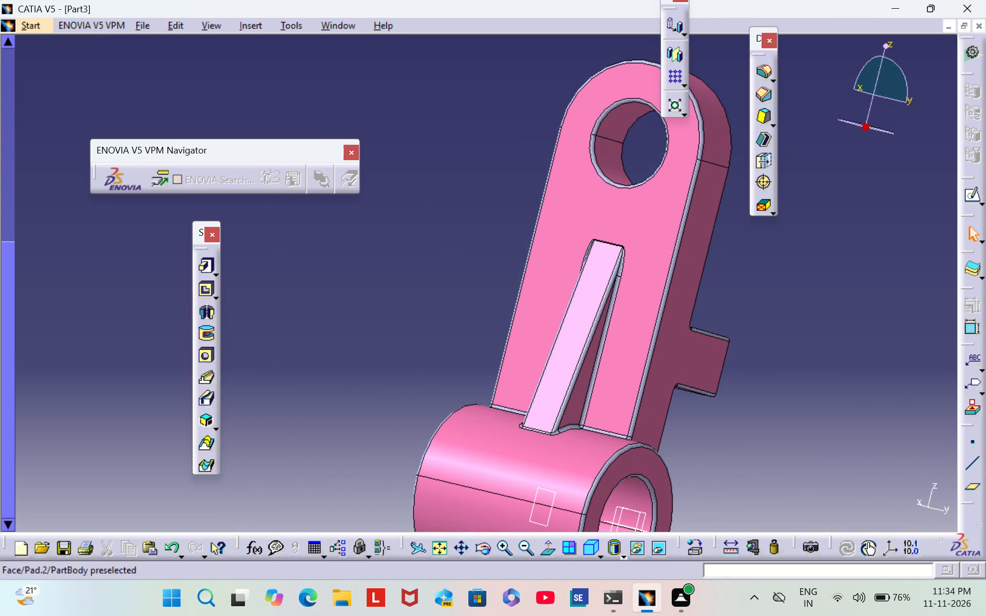
middle_click_drag(311, 491, 503, 456)
right_click_drag(352, 460, 503, 456)
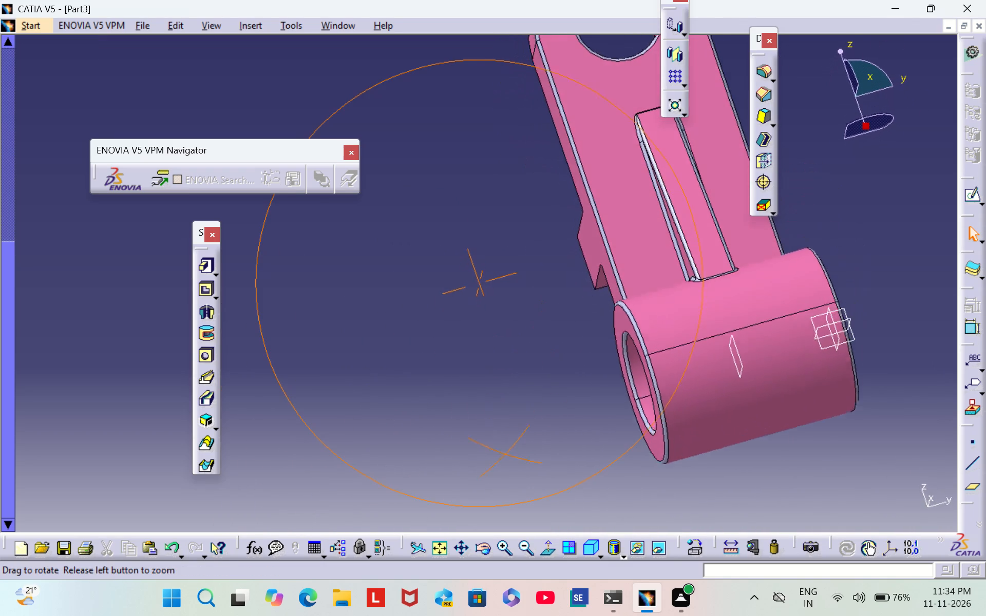
right_click_drag(503, 456, 500, 458)
middle_click_drag(503, 456, 500, 458)
scroll(865, 242, "down", 1)
middle_click_drag(865, 242, 763, 310)
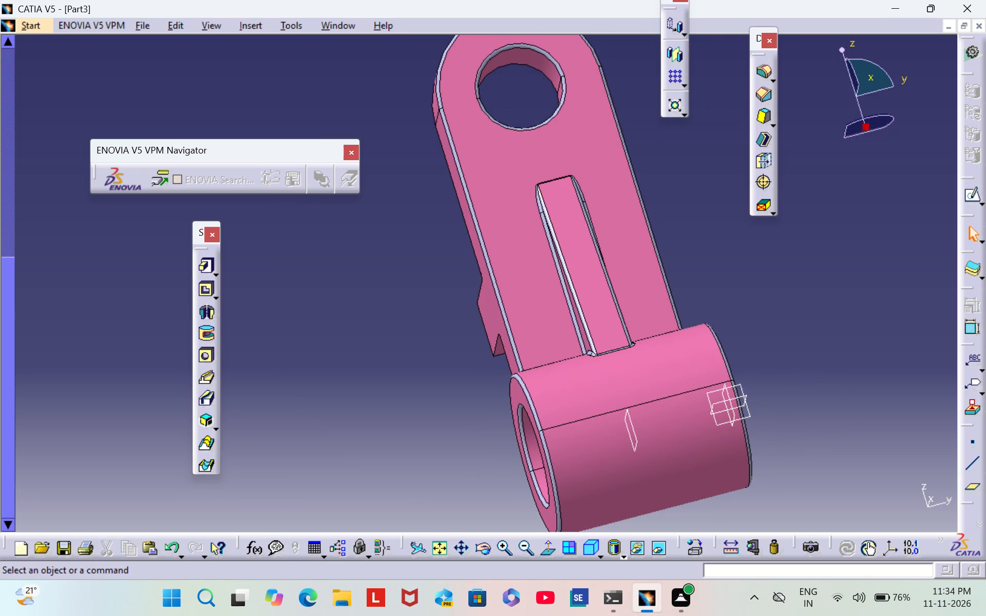
Set the fill colour of the EdgeFillet.1 feature to the lighter of the two standard blues.
scroll(100, 188, "up", 5)
scroll(33, 255, "up", 5)
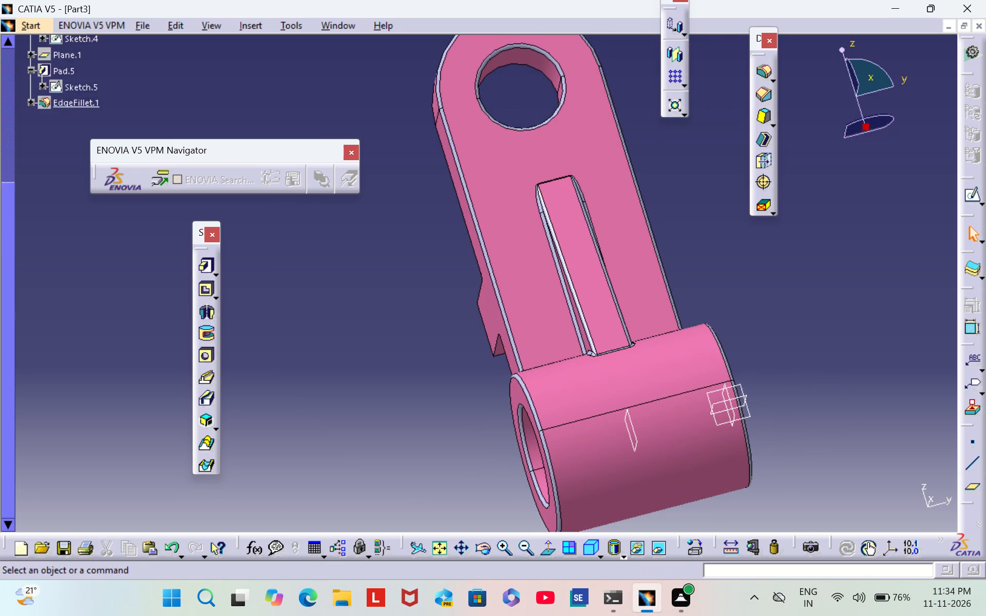
scroll(33, 254, "up", 2)
right_click(86, 253)
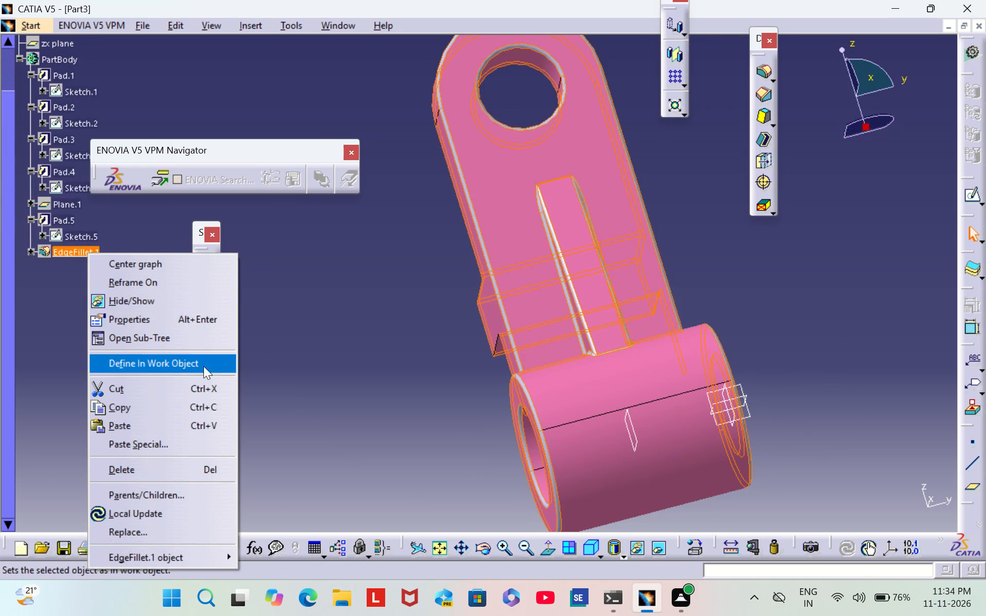
left_click(179, 322)
left_click(701, 166)
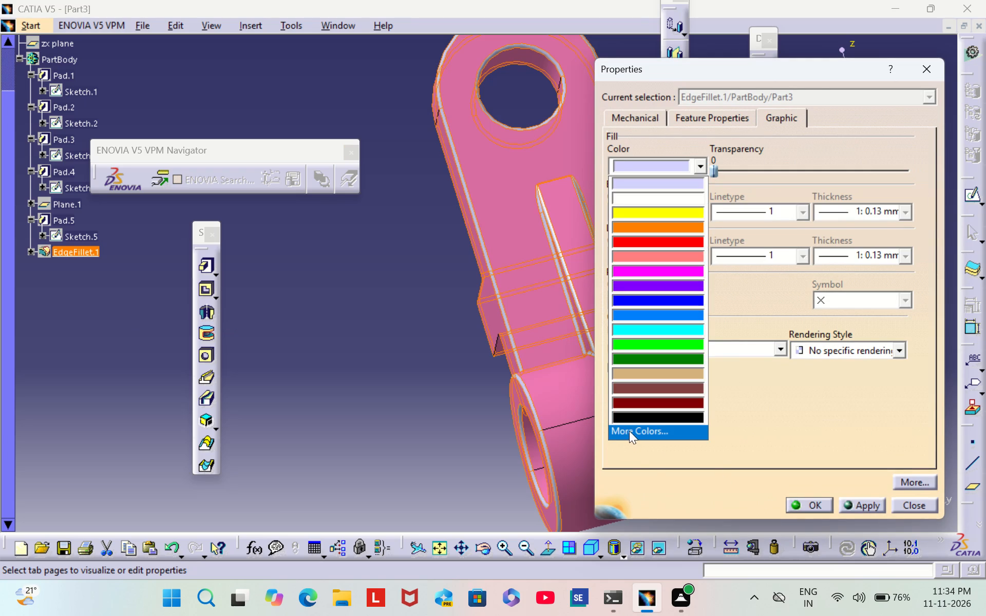
left_click(659, 315)
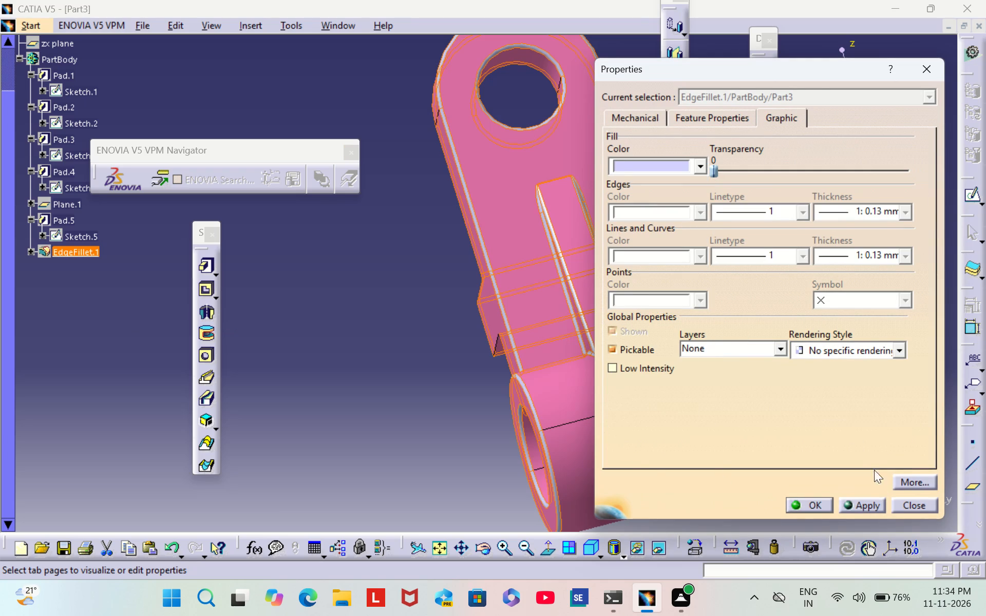
left_click(823, 503)
left_click(267, 395)
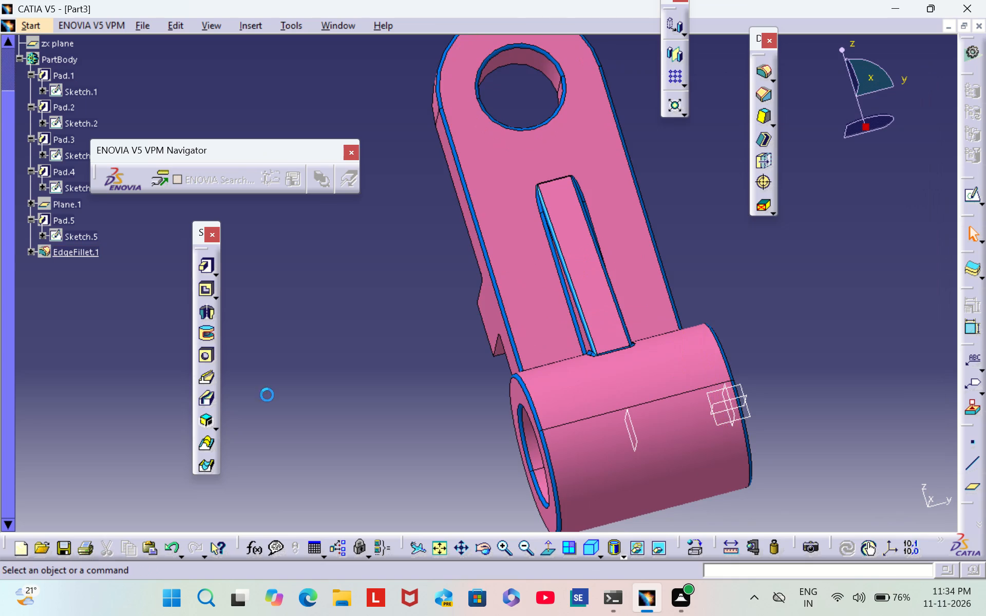
Examine the pink faces and blue fillets of the finished part from the front, back and sides.
middle_click_drag(343, 353, 760, 263)
scroll(343, 353, "down", 1)
right_click_drag(344, 353, 760, 263)
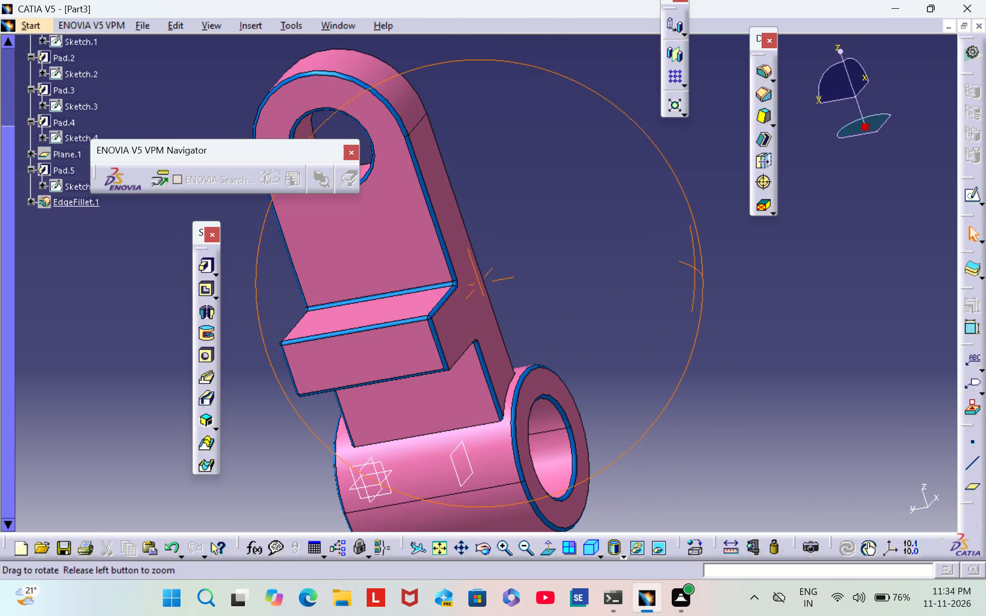
middle_click_drag(760, 263, 700, 169)
right_click_drag(760, 263, 700, 169)
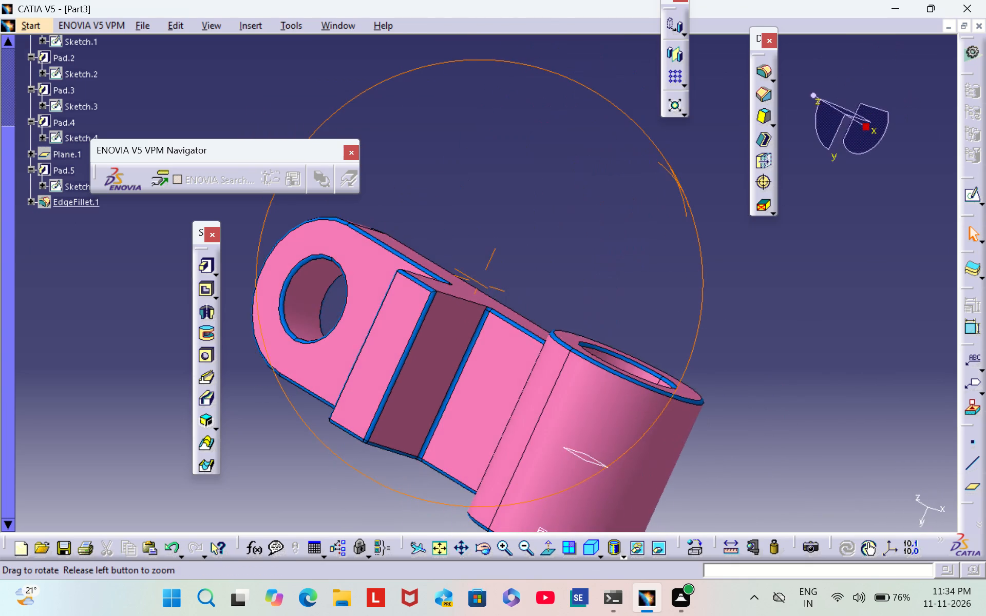
middle_click_drag(700, 169, 419, 358)
right_click_drag(700, 169, 408, 297)
scroll(514, 178, "down", 2)
middle_click_drag(514, 177, 326, 265)
right_click_drag(514, 175, 326, 265)
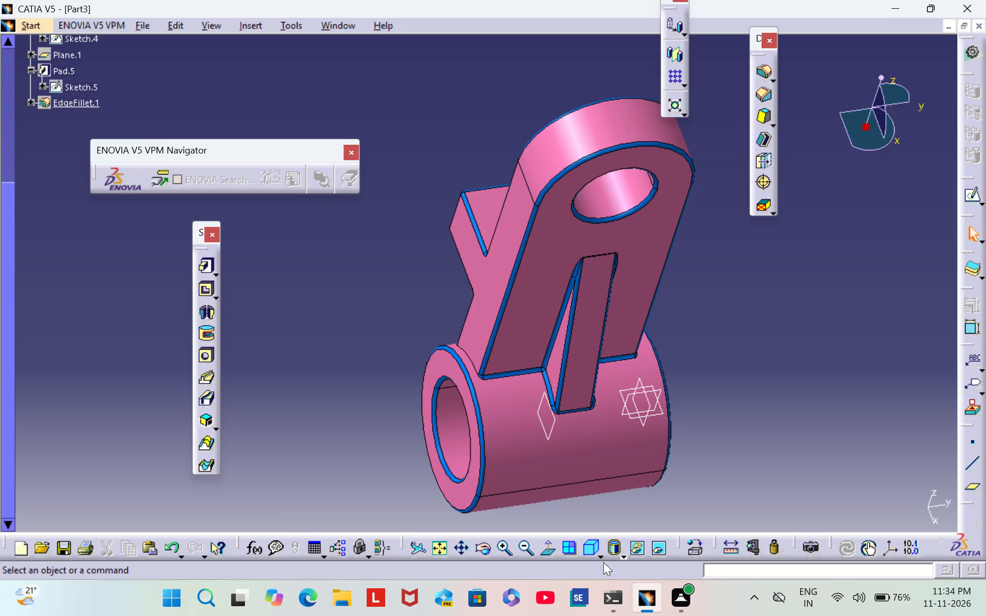
Orient the part in the isometric view and enlarge it to show the plate, rib and cylinder.
left_click(585, 549)
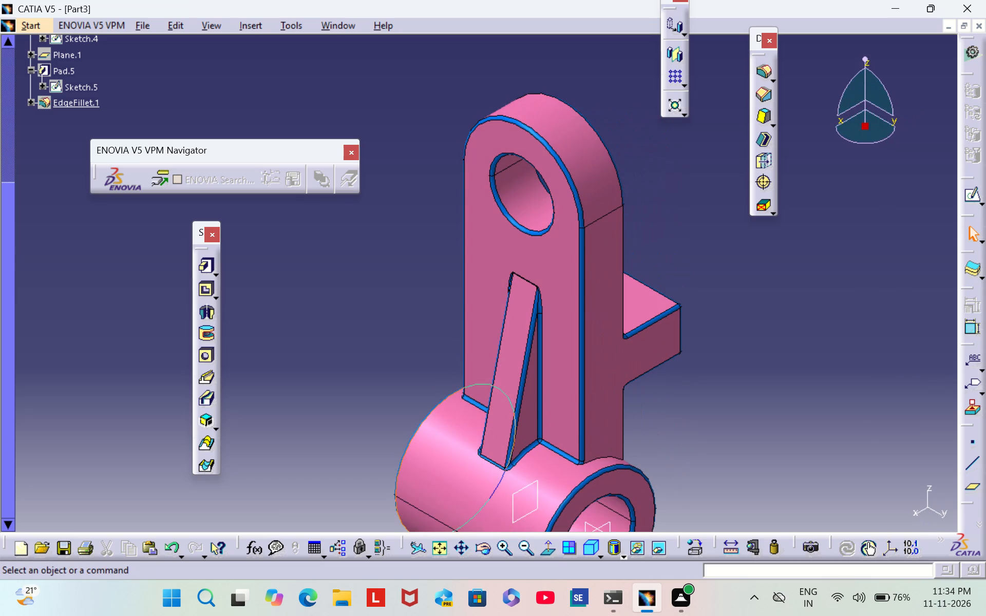
left_click(523, 551)
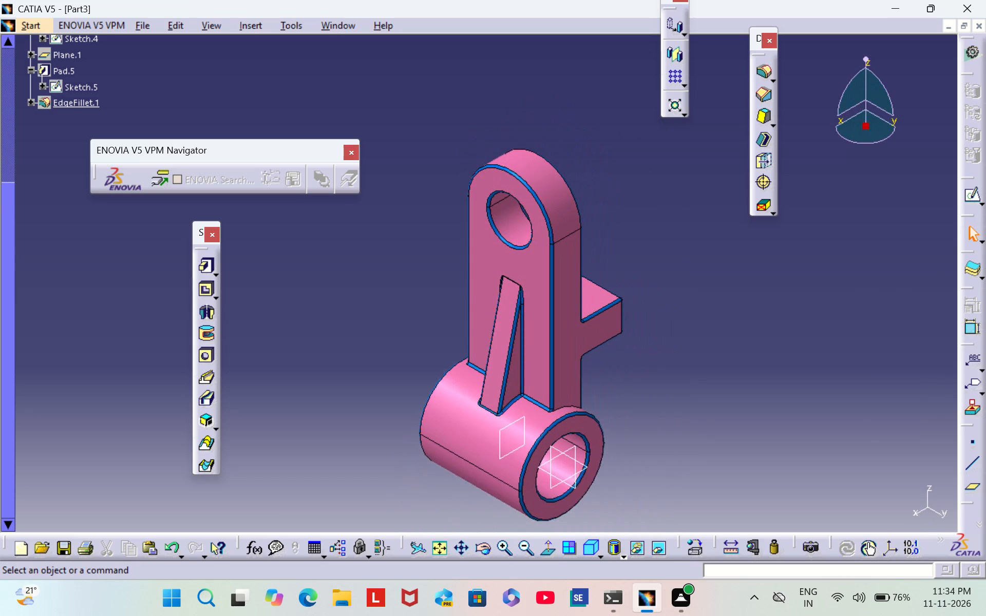
middle_click_drag(611, 445, 612, 392)
scroll(611, 444, "down", 1)
left_click(501, 550)
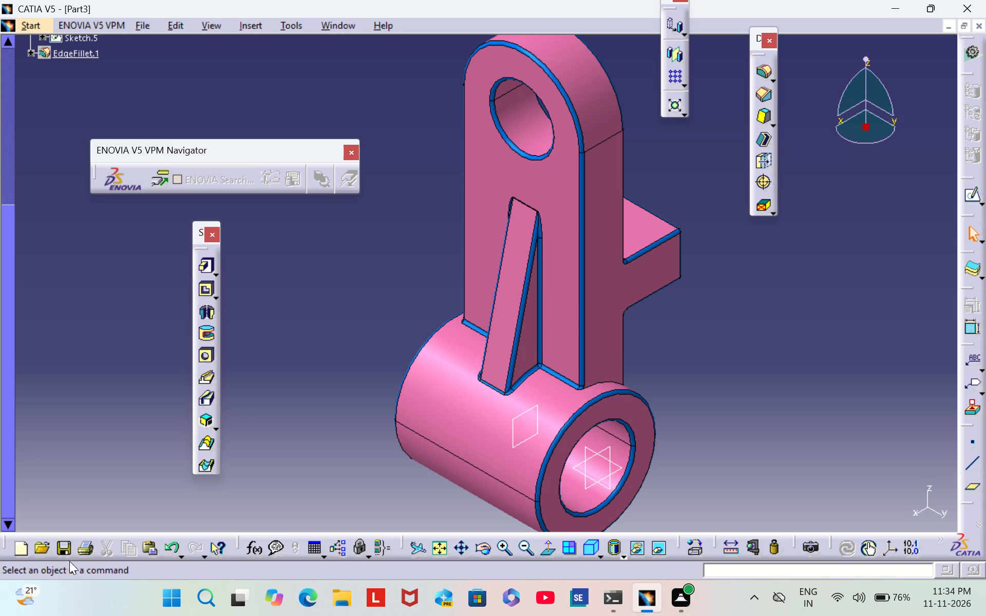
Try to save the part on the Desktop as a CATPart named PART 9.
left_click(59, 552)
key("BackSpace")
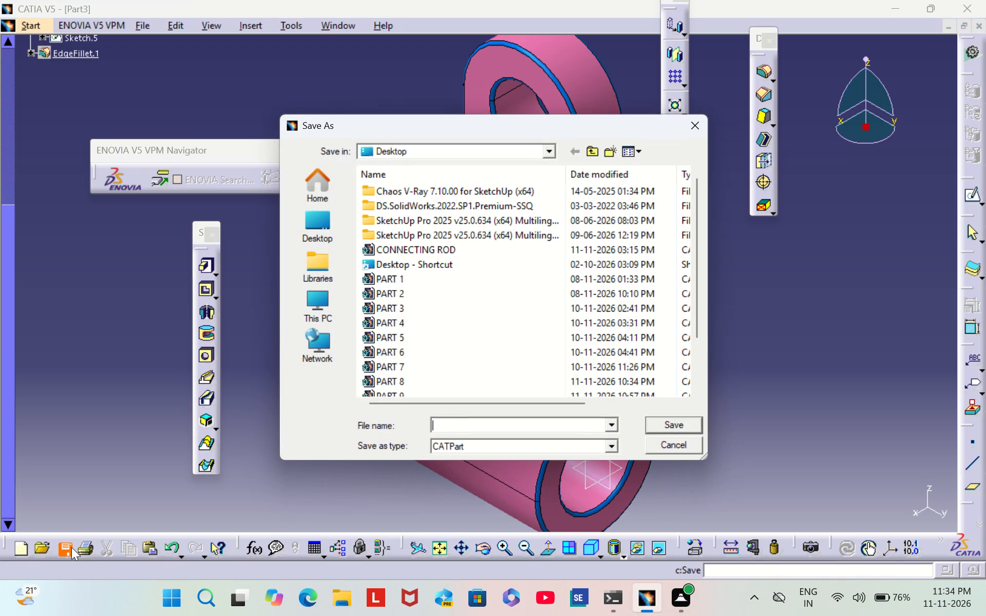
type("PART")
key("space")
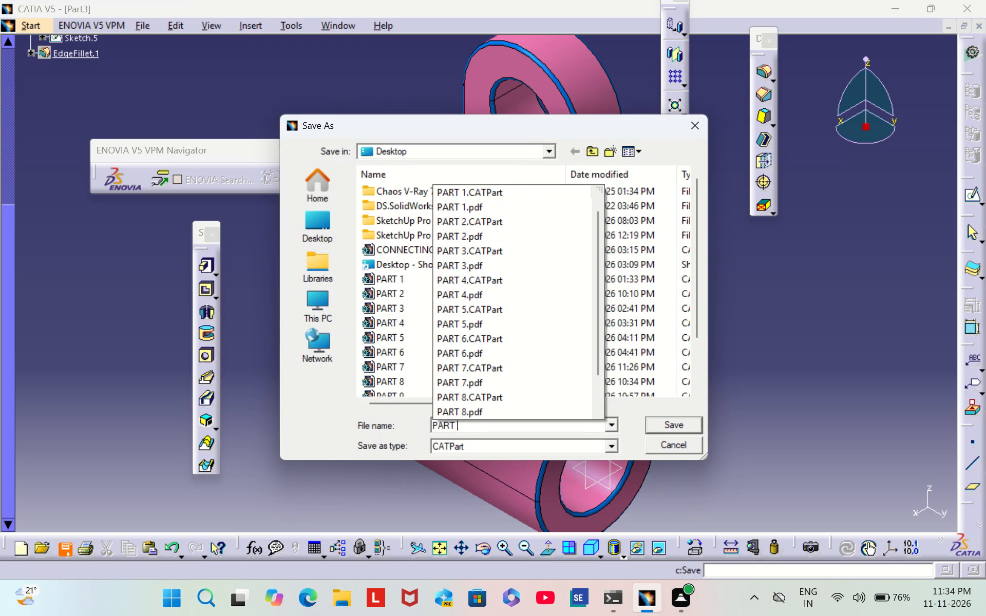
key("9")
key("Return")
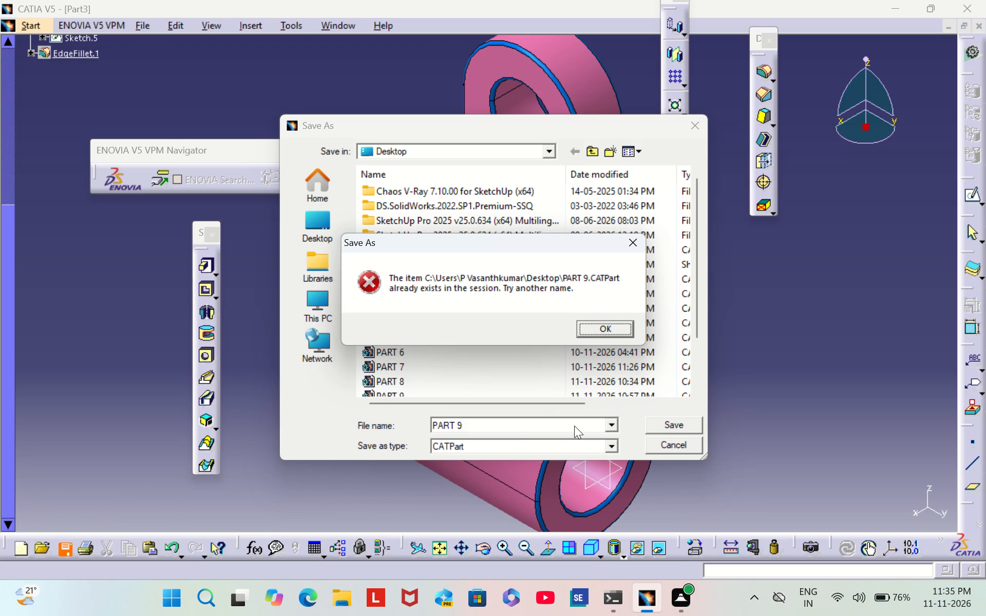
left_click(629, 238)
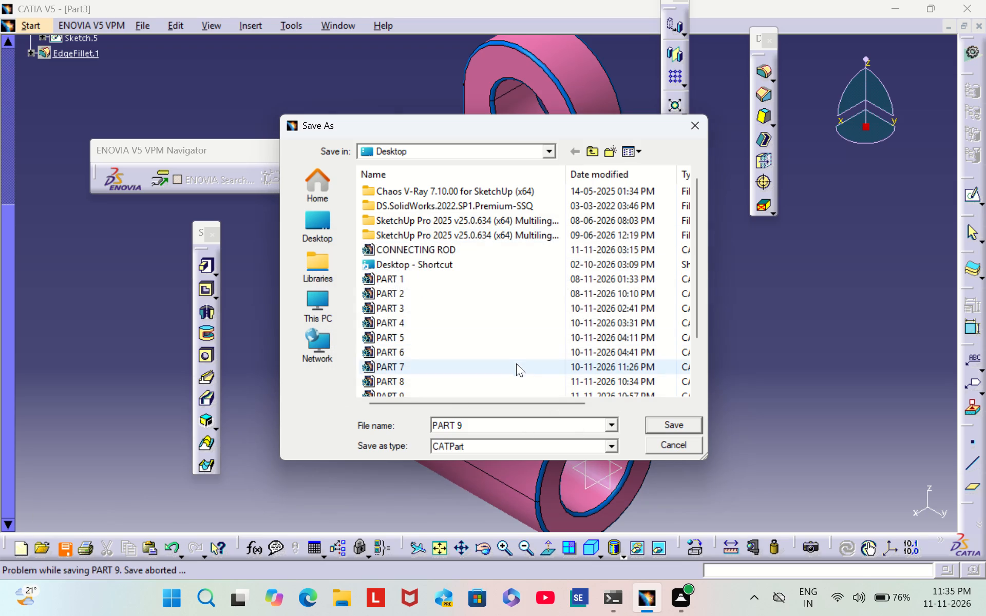
Save the part on the Desktop as a CATPart named PART 10.
scroll(516, 360, "down", 2)
left_click(483, 430)
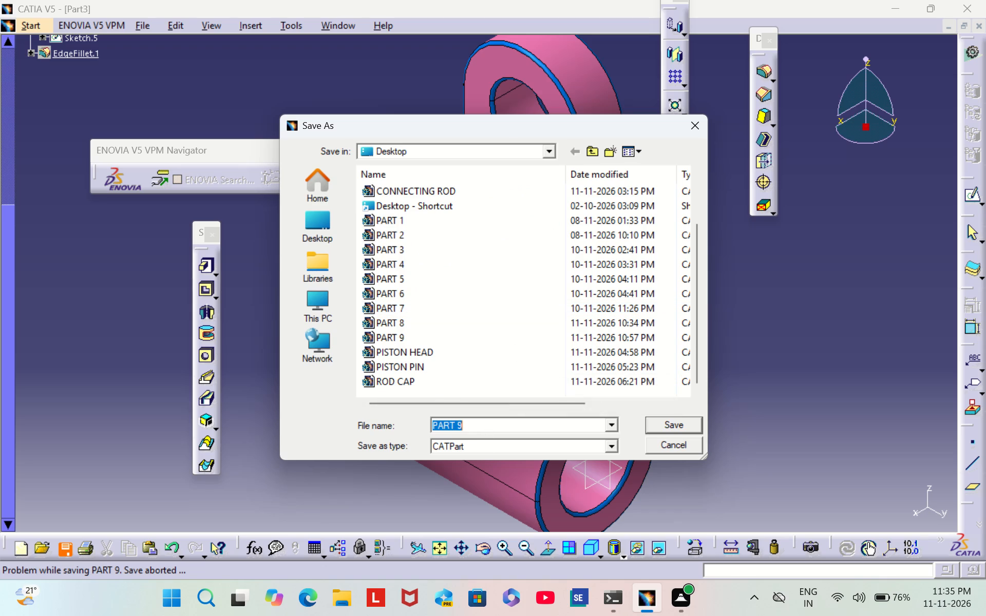
key("BackSpace")
type("PART 10")
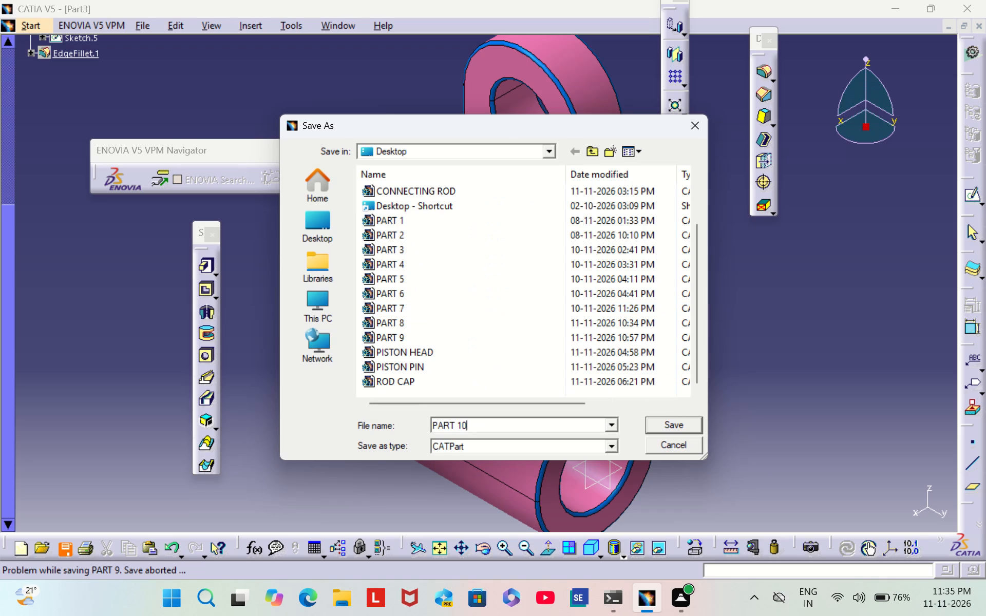
scroll(483, 430, "up", 1)
left_click(670, 420)
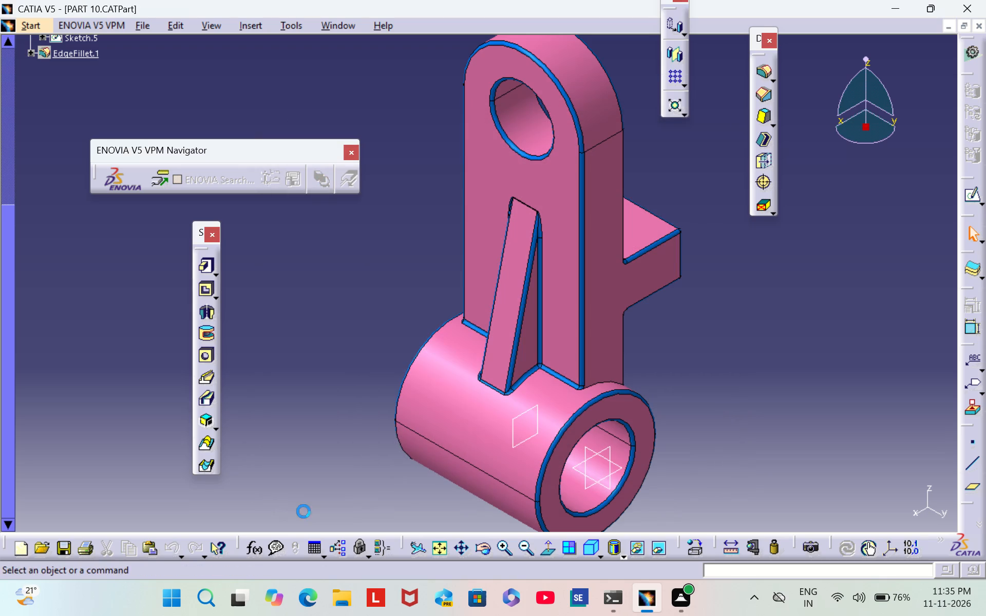
Print the isometric view of the part to a PDF named PART 10 on the Desktop.
left_click(81, 553)
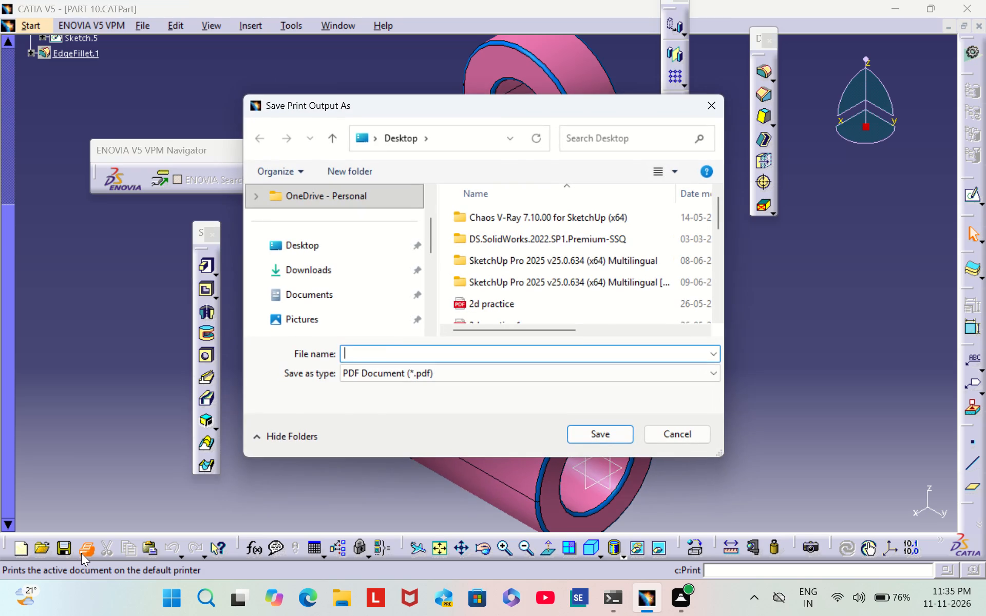
type("PART 10")
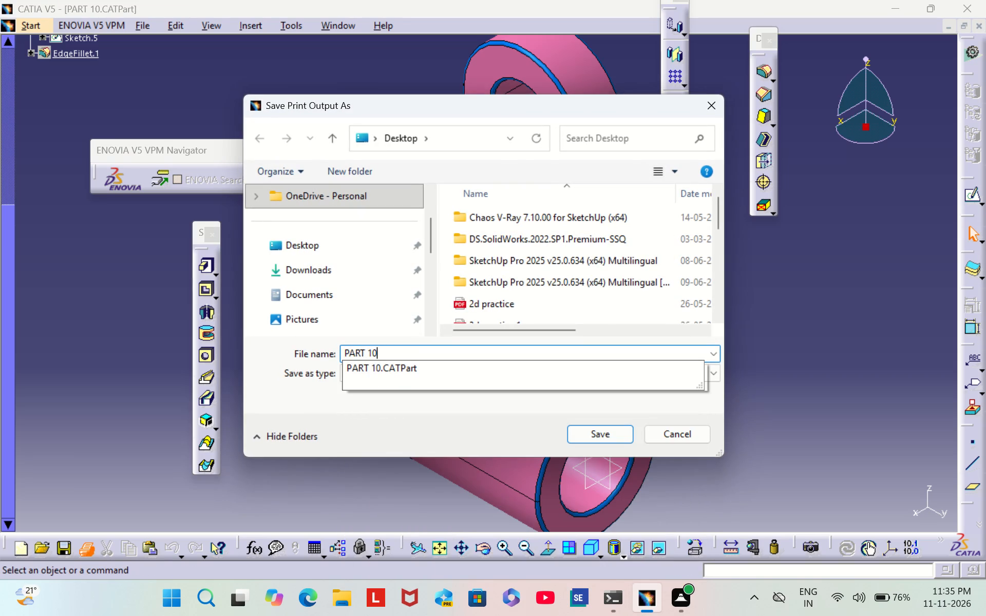
left_click(601, 441)
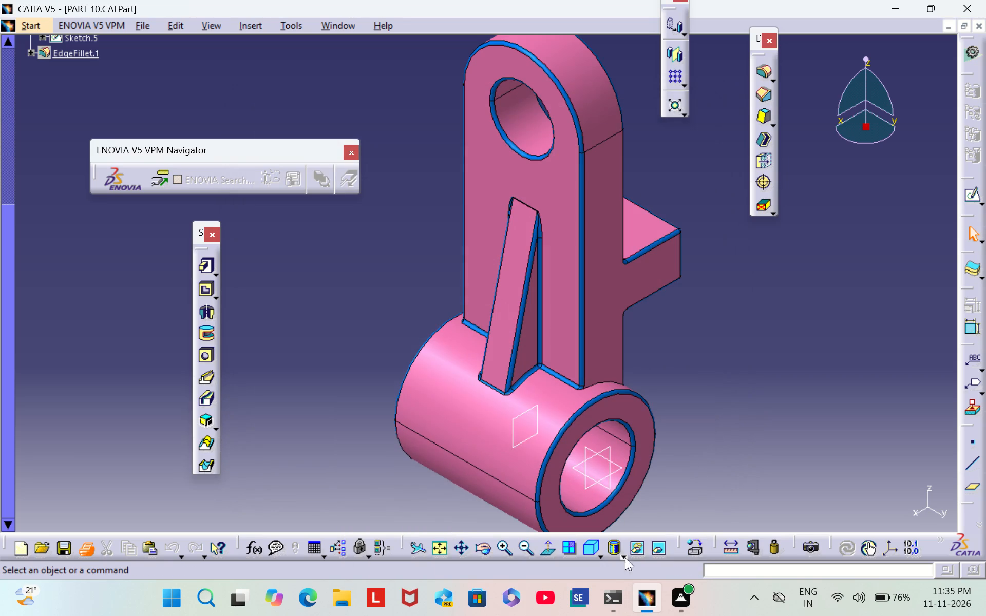